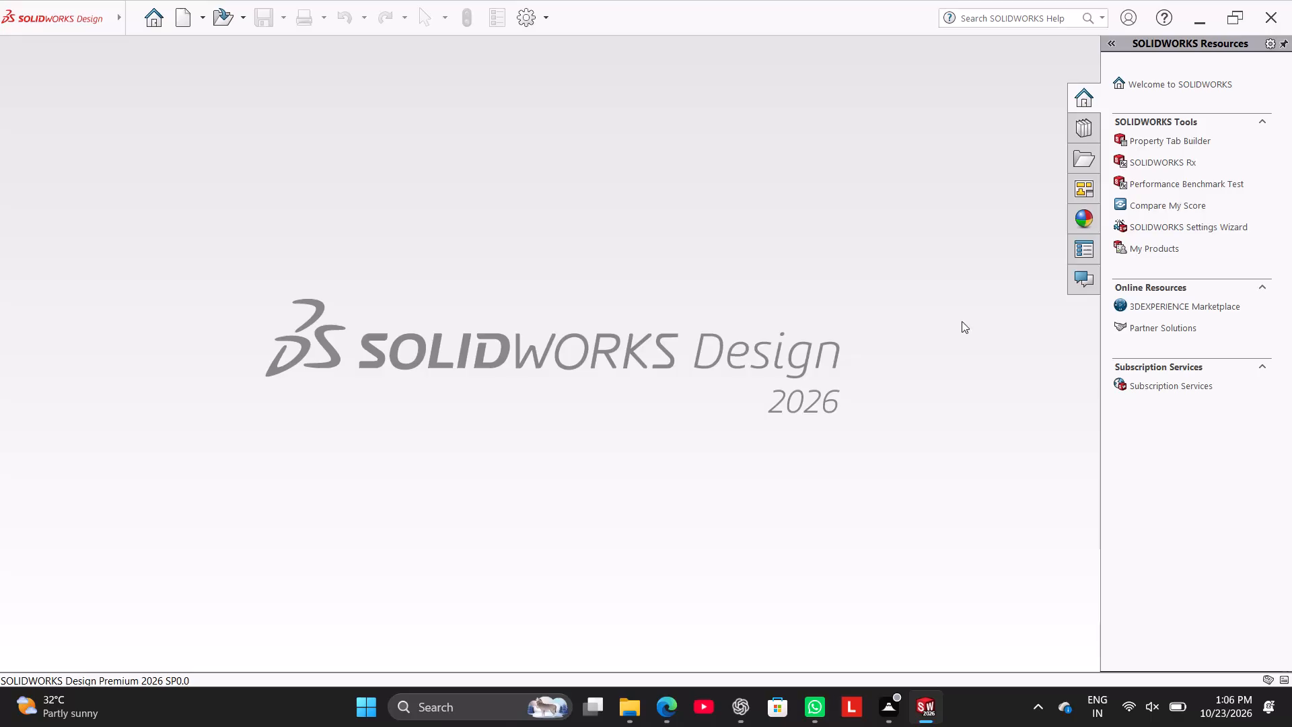
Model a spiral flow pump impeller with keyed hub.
Create a new part document.
click(181, 10)
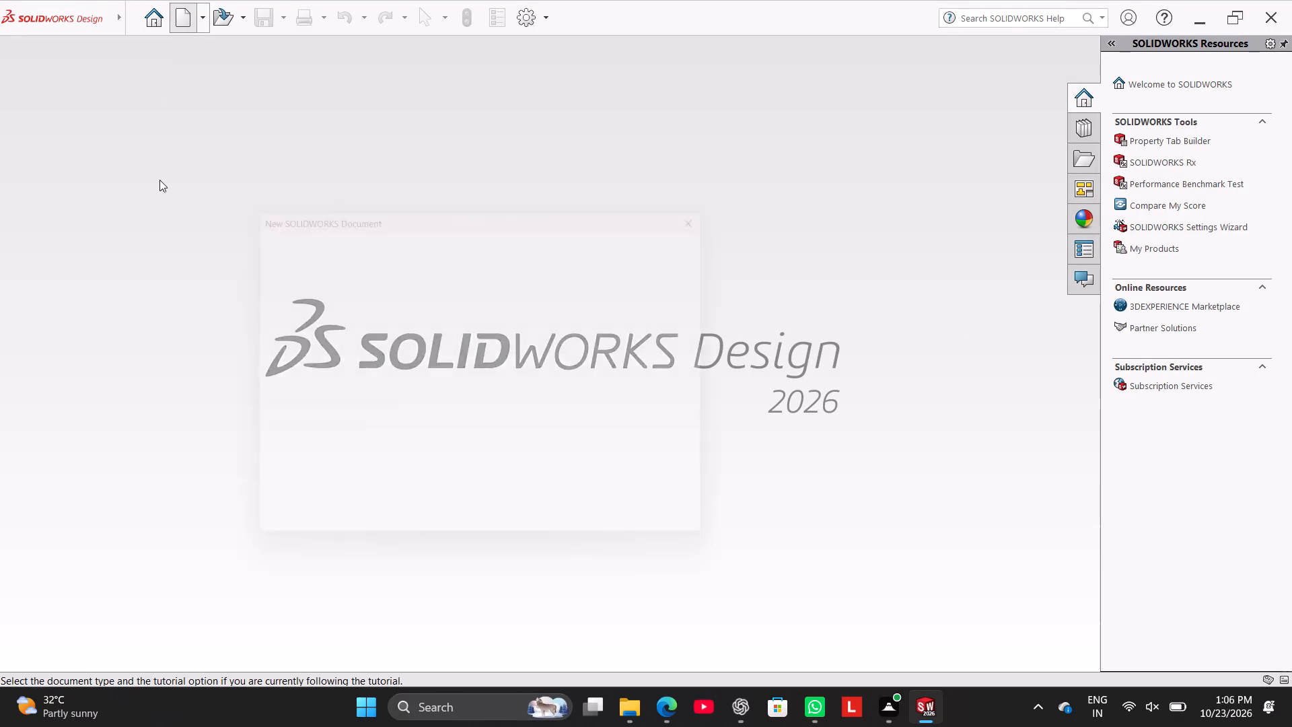
click(532, 528)
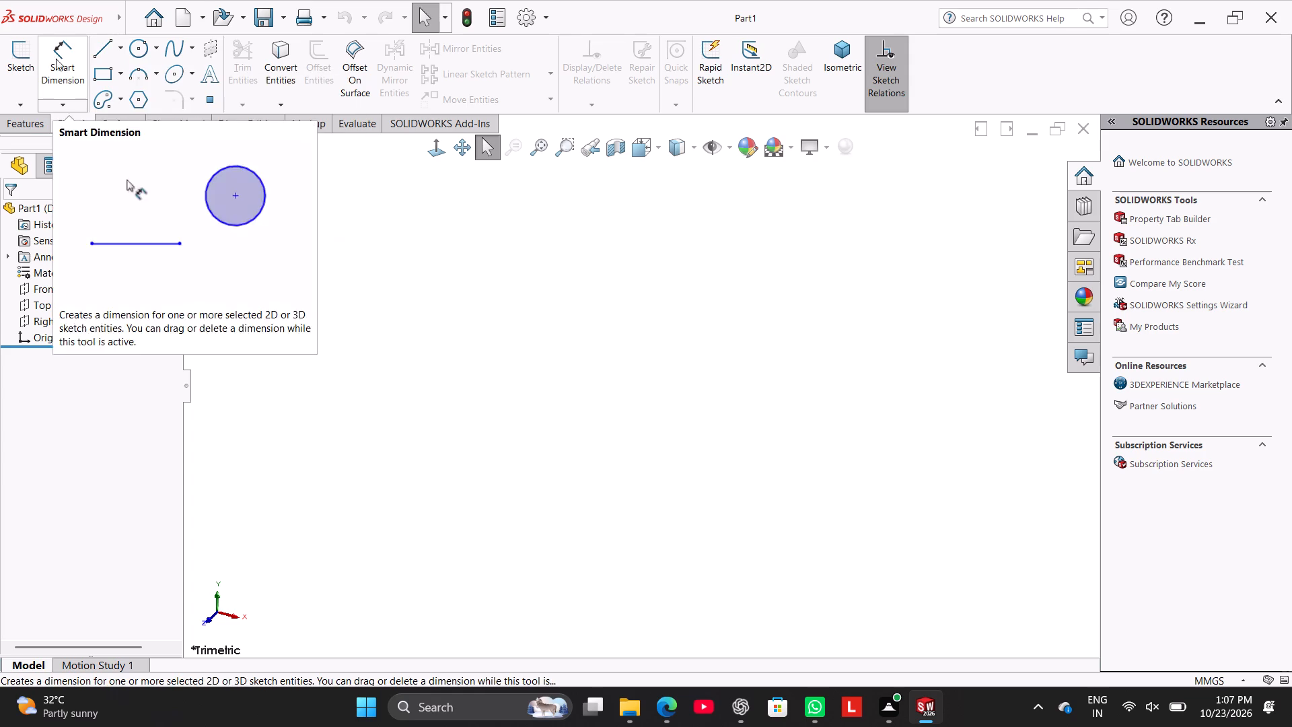
On the Top Plane, sketch four concentric circles centred on the origin, with radii from about 59 mm down to about 10 mm.
click(24, 64)
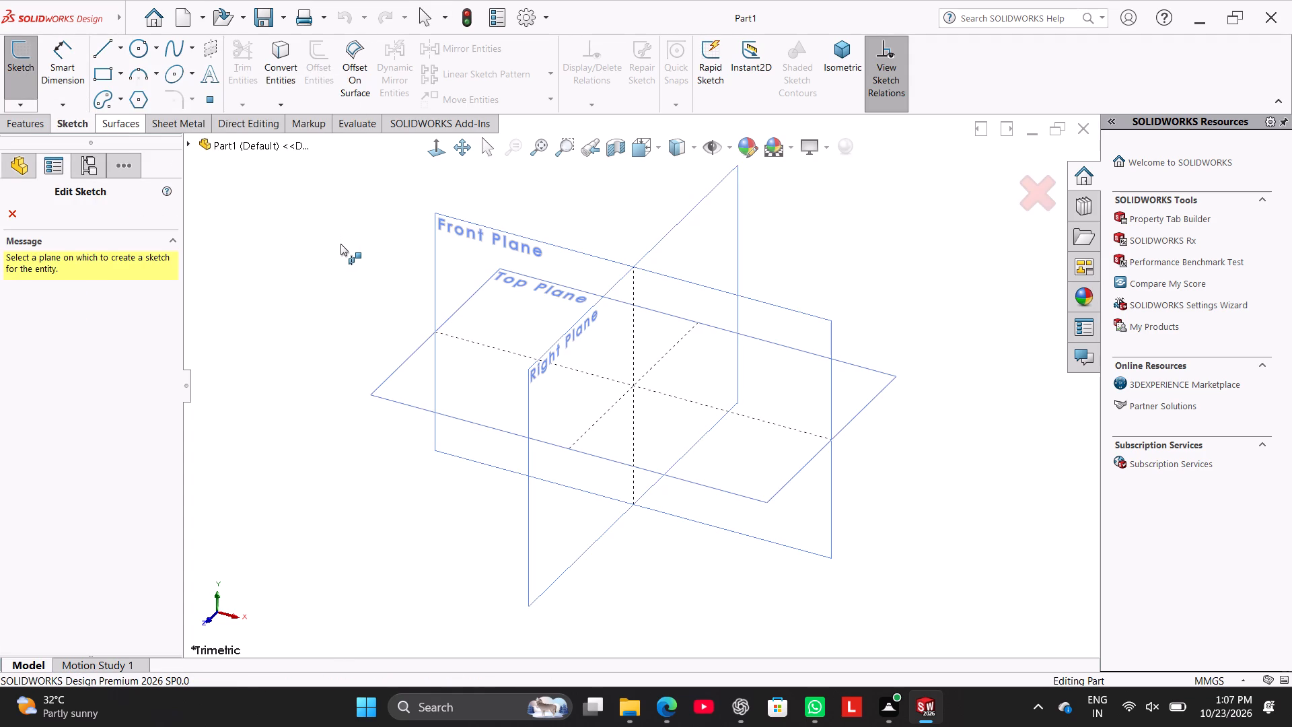
click(415, 389)
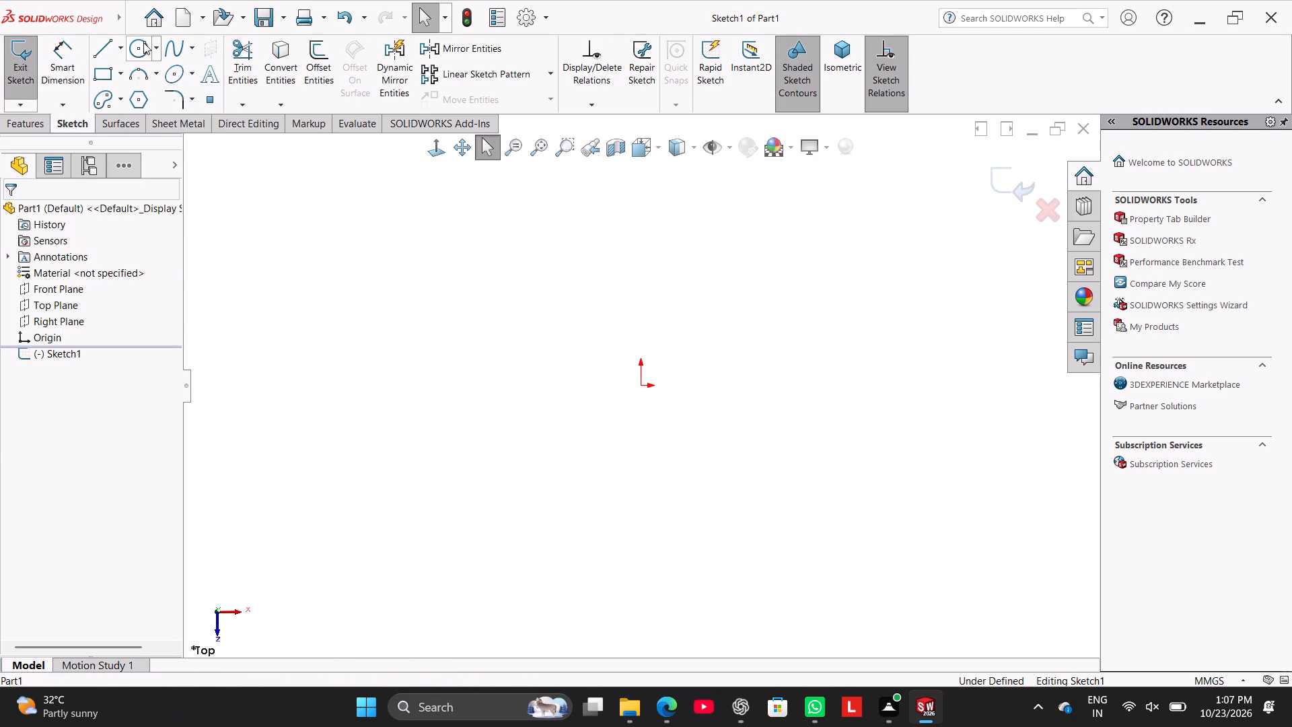
click(143, 42)
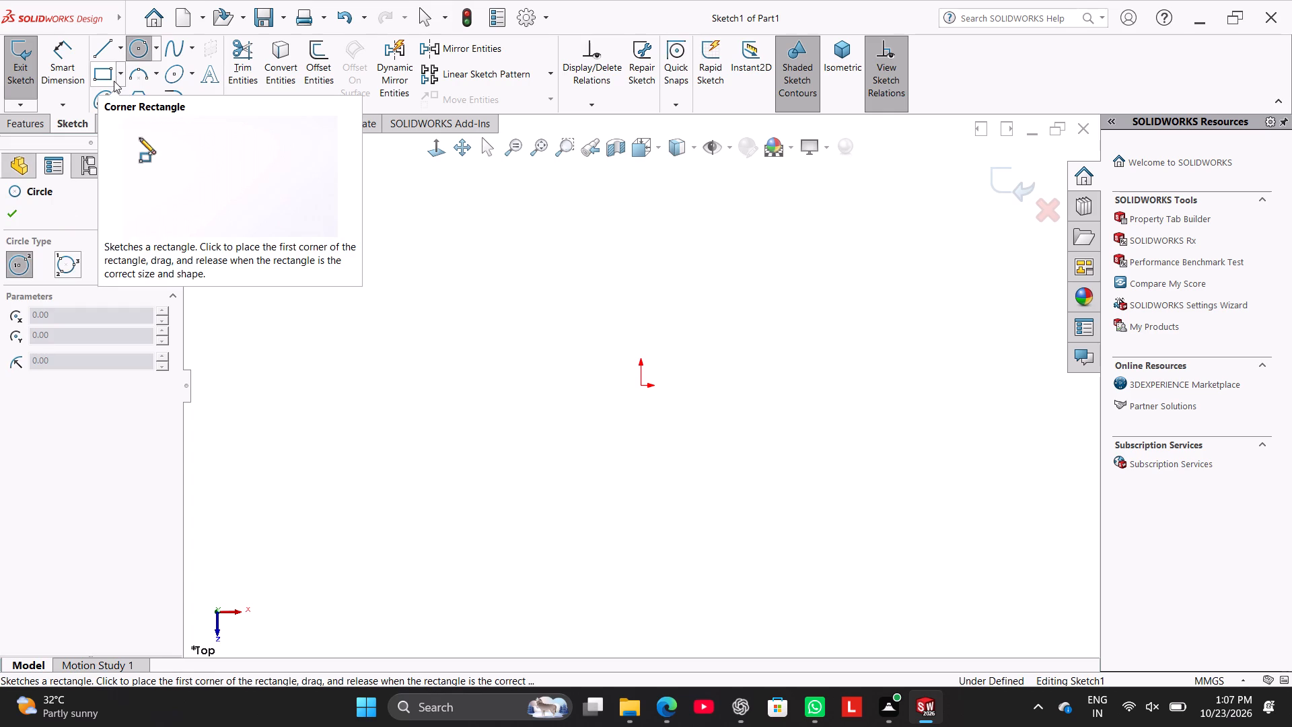
click(645, 386)
click(745, 492)
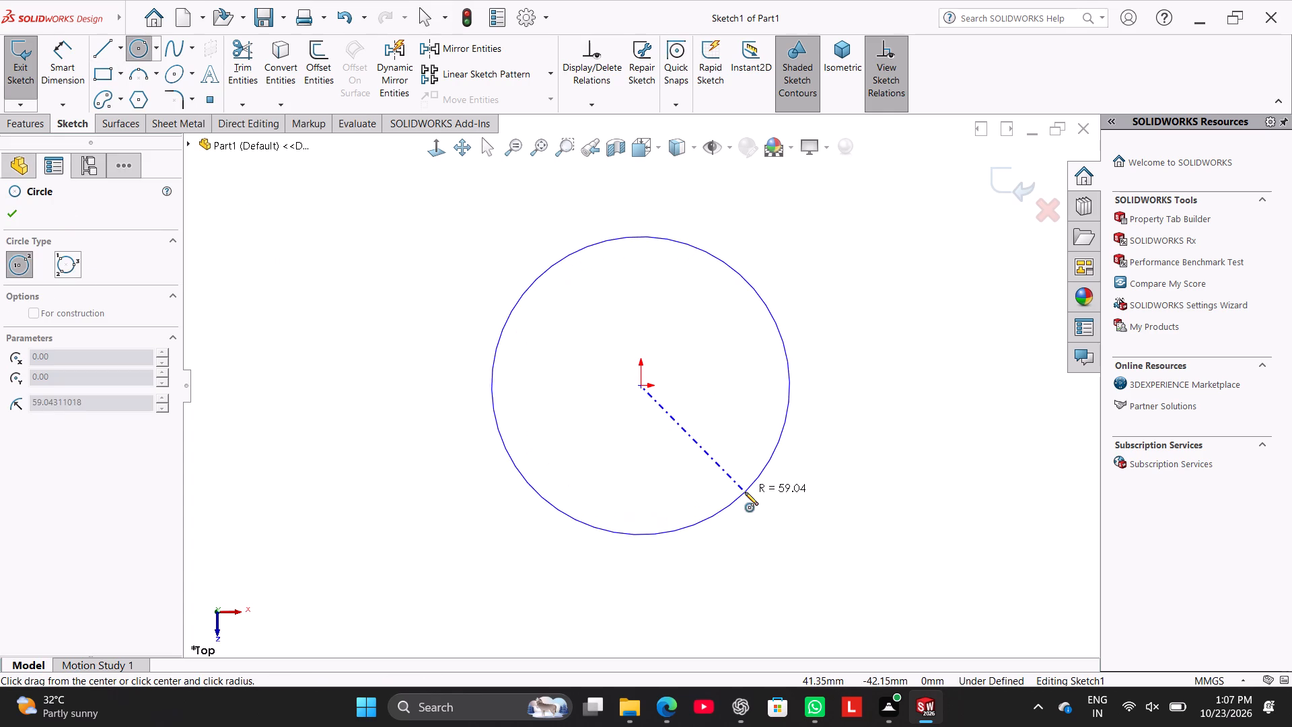
click(640, 386)
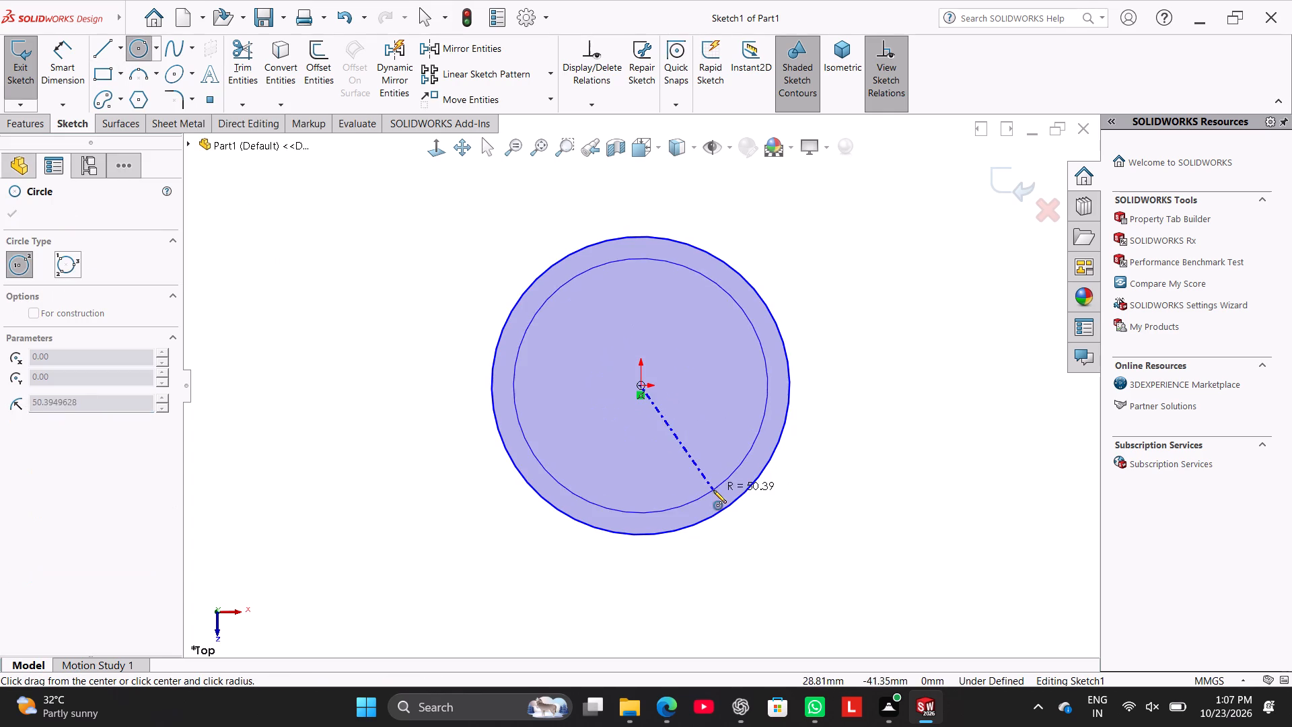
click(713, 490)
click(642, 388)
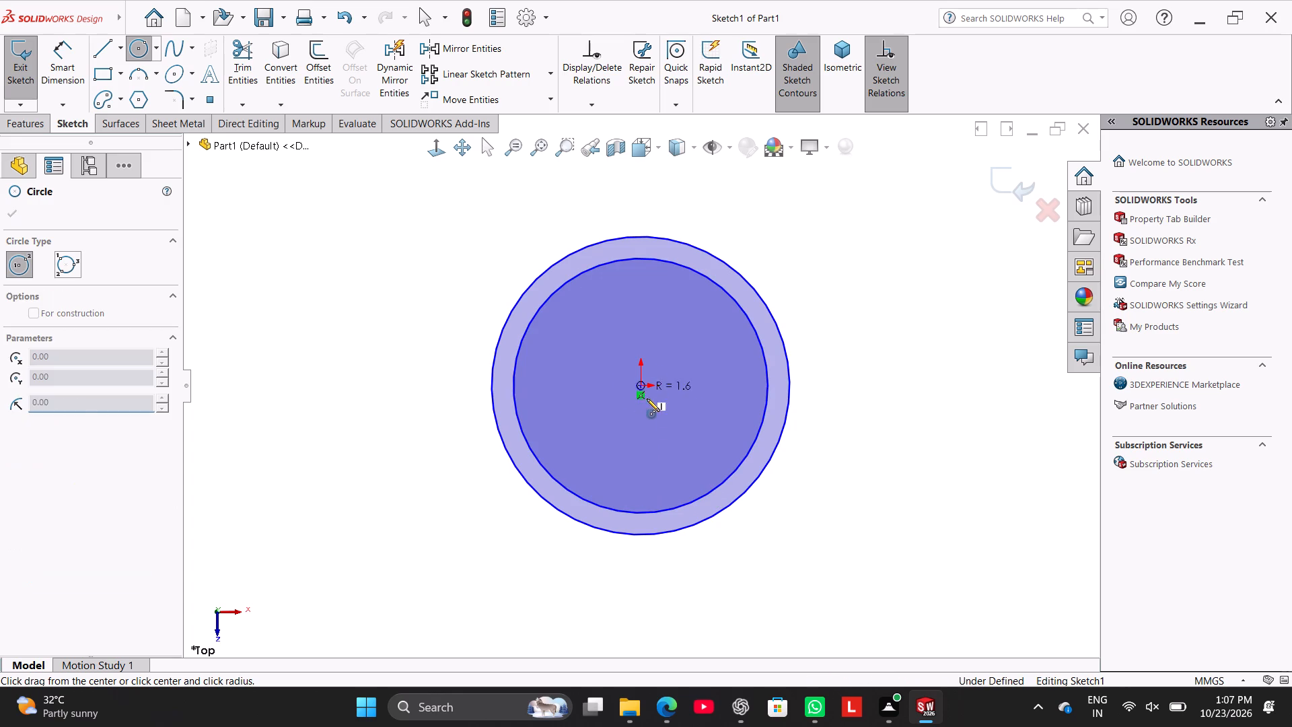
click(674, 432)
click(642, 385)
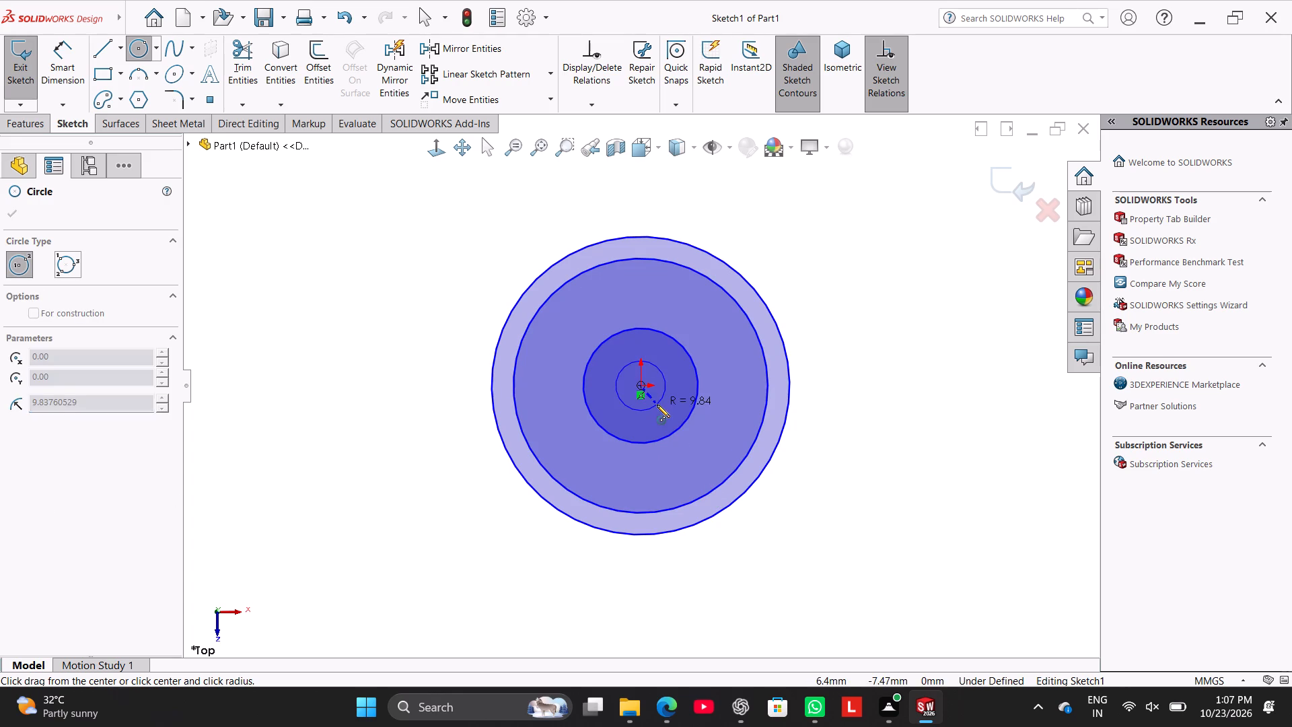
click(657, 405)
Dimension the diameters of the three inner circles as 40, 70 and 110 mm, from the innermost outward.
click(70, 65)
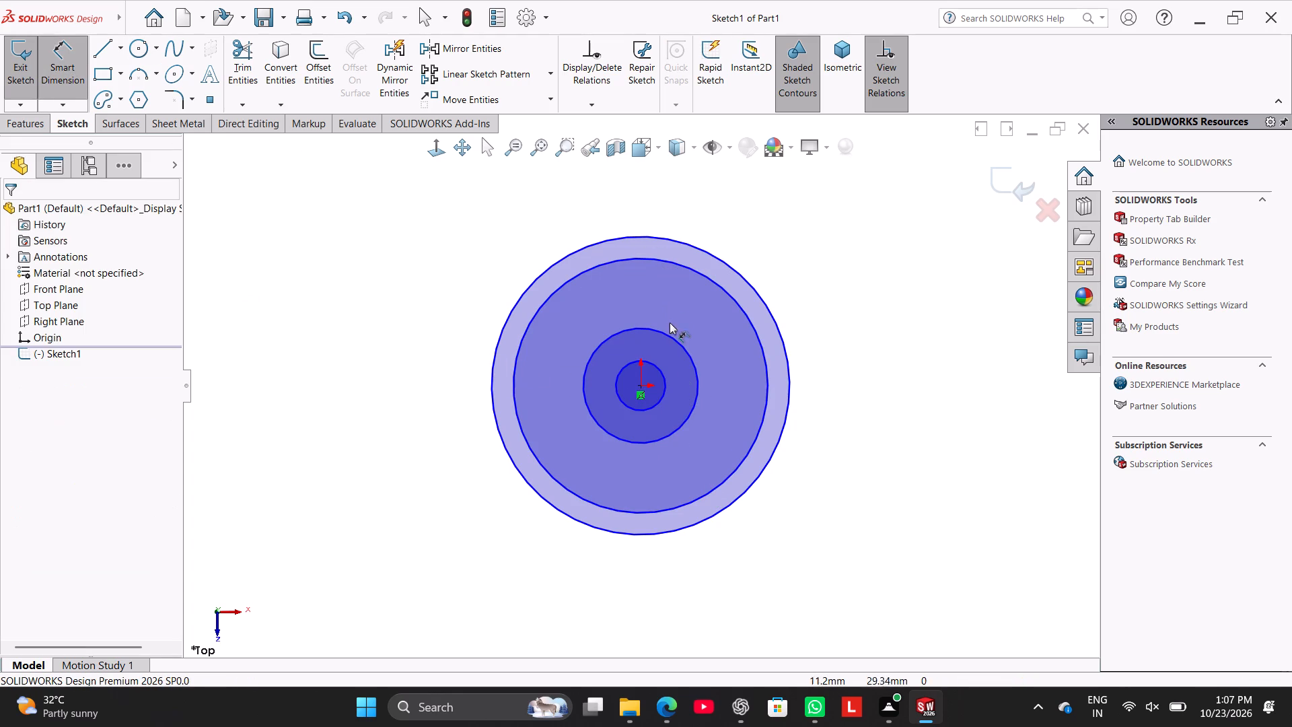
click(654, 363)
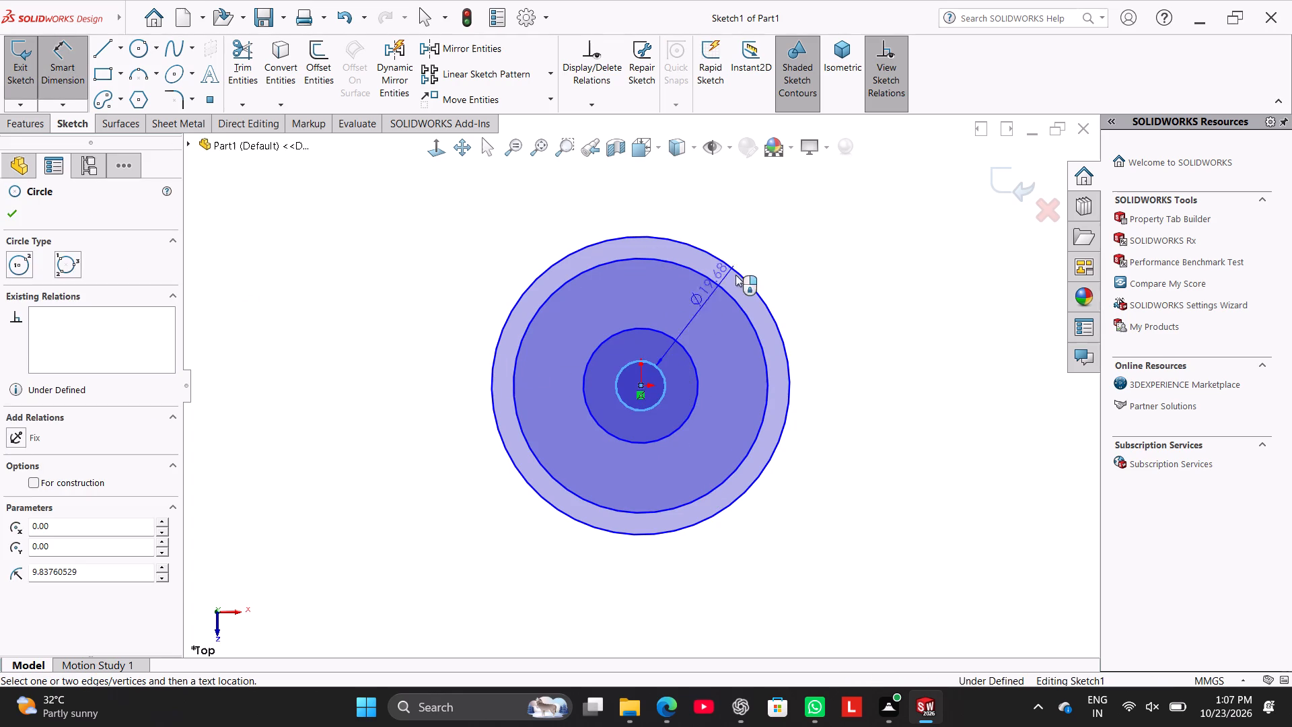
click(793, 226)
text(40)
key(Return)
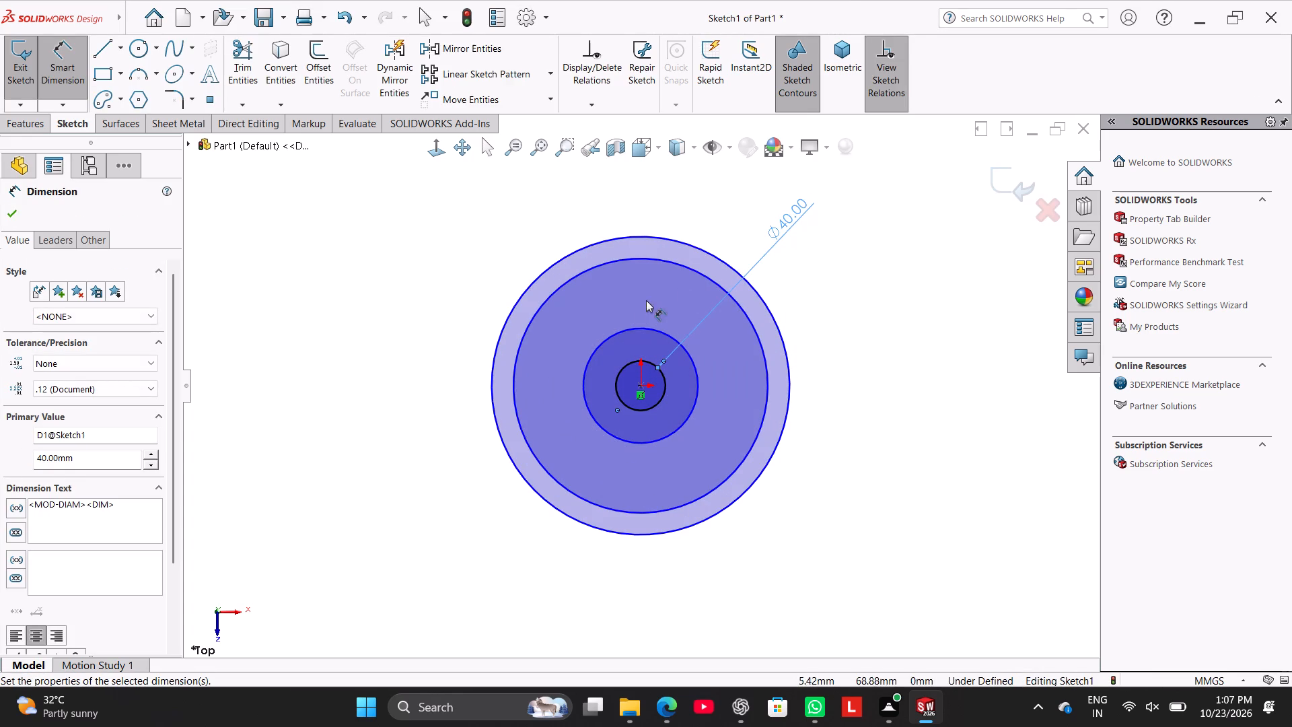
click(642, 326)
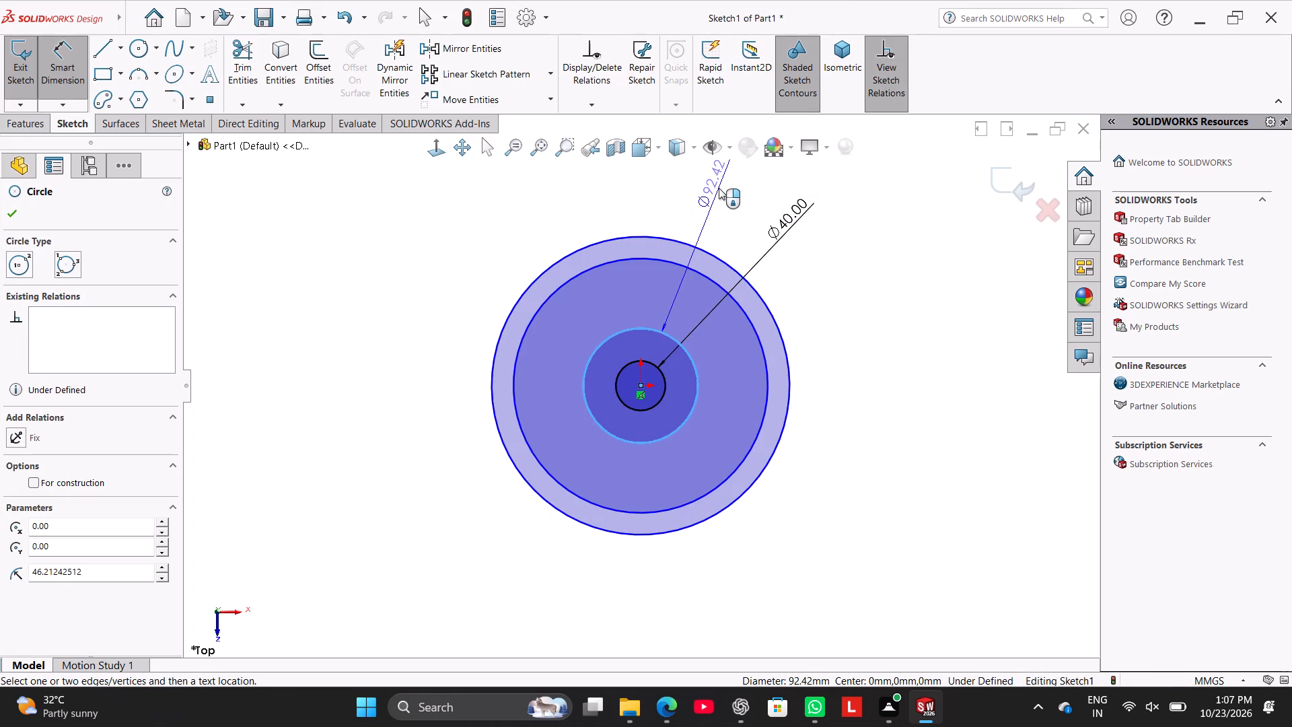
click(719, 188)
key(7)
key(0)
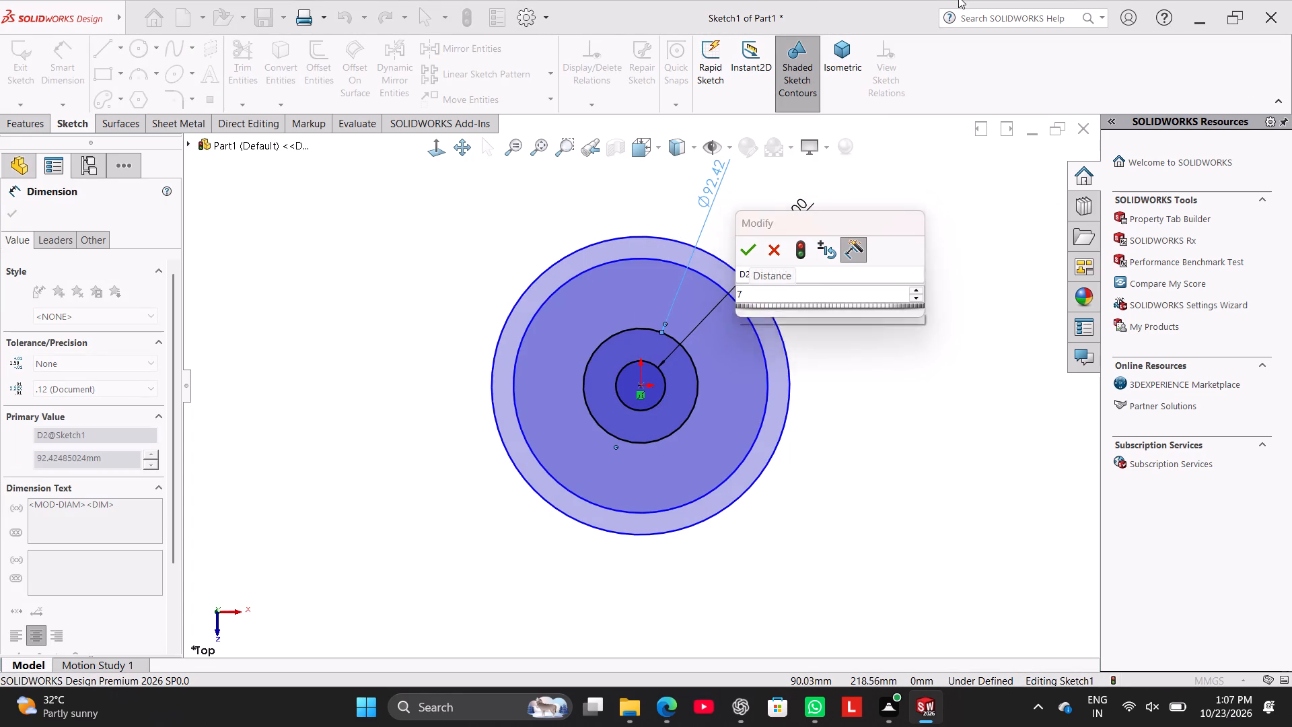
key(Return)
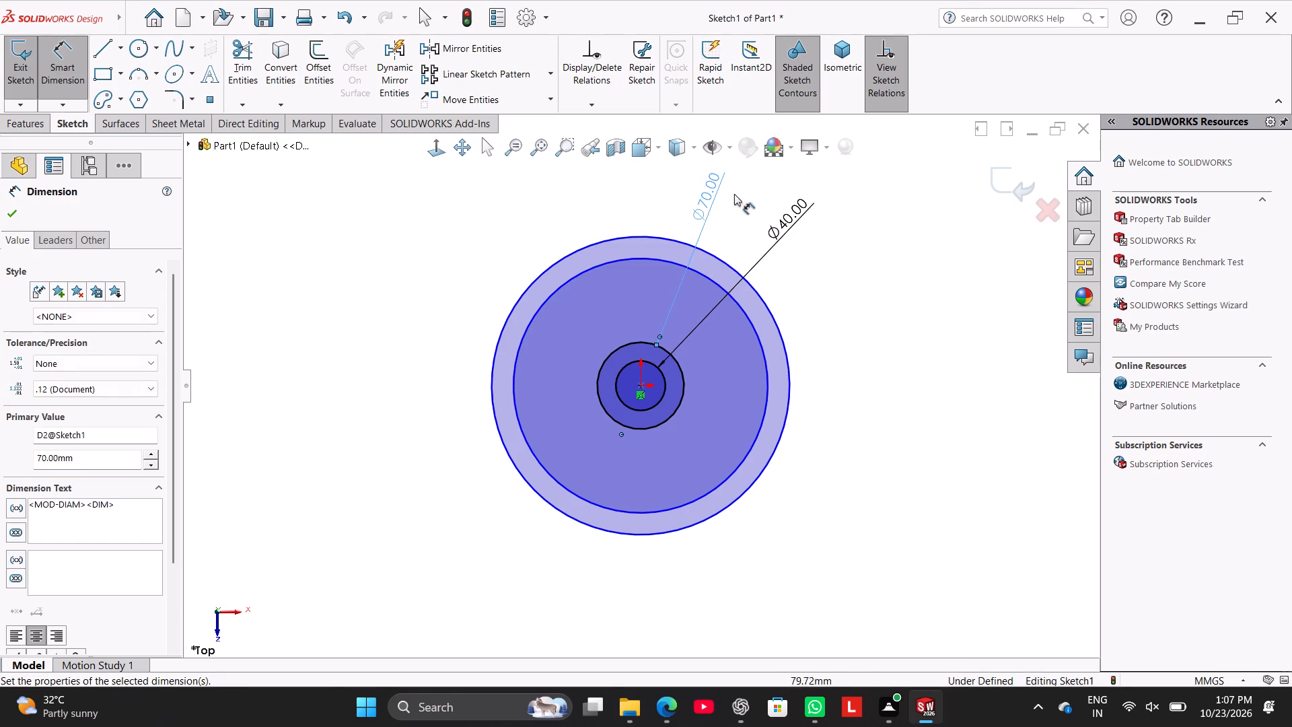
click(662, 260)
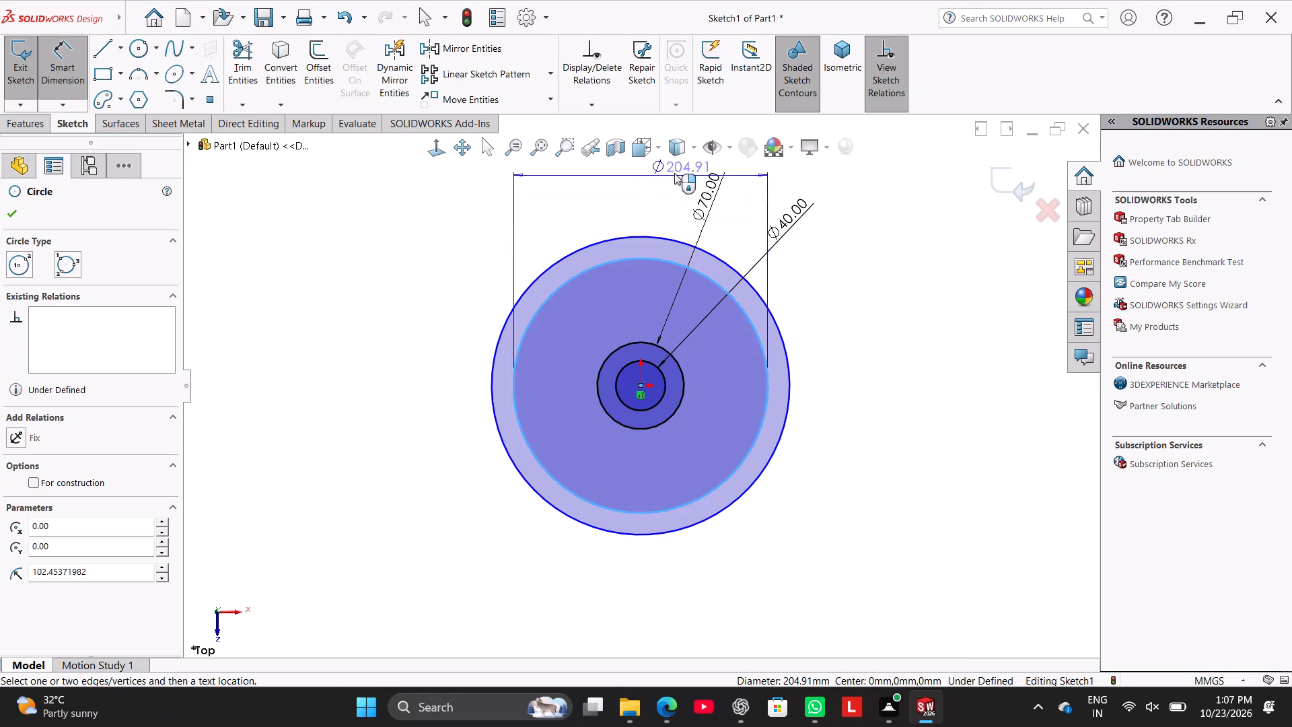
click(464, 215)
text(110)
key(Return)
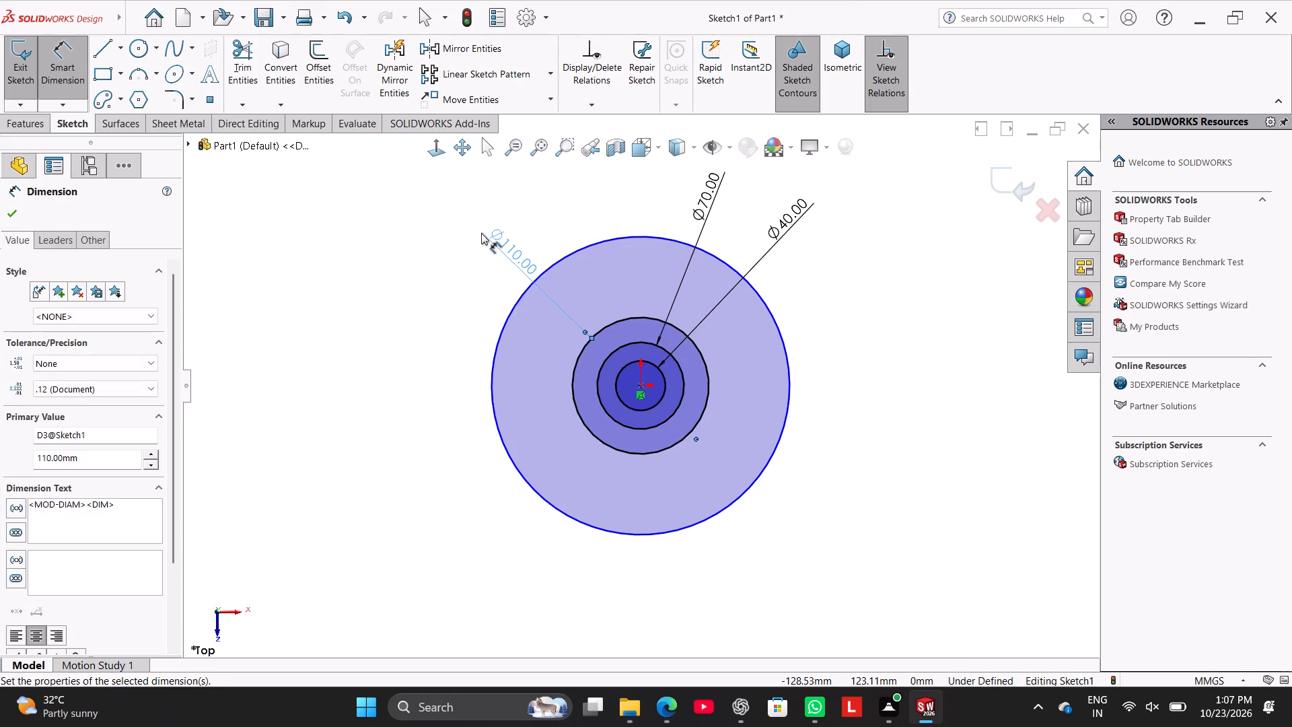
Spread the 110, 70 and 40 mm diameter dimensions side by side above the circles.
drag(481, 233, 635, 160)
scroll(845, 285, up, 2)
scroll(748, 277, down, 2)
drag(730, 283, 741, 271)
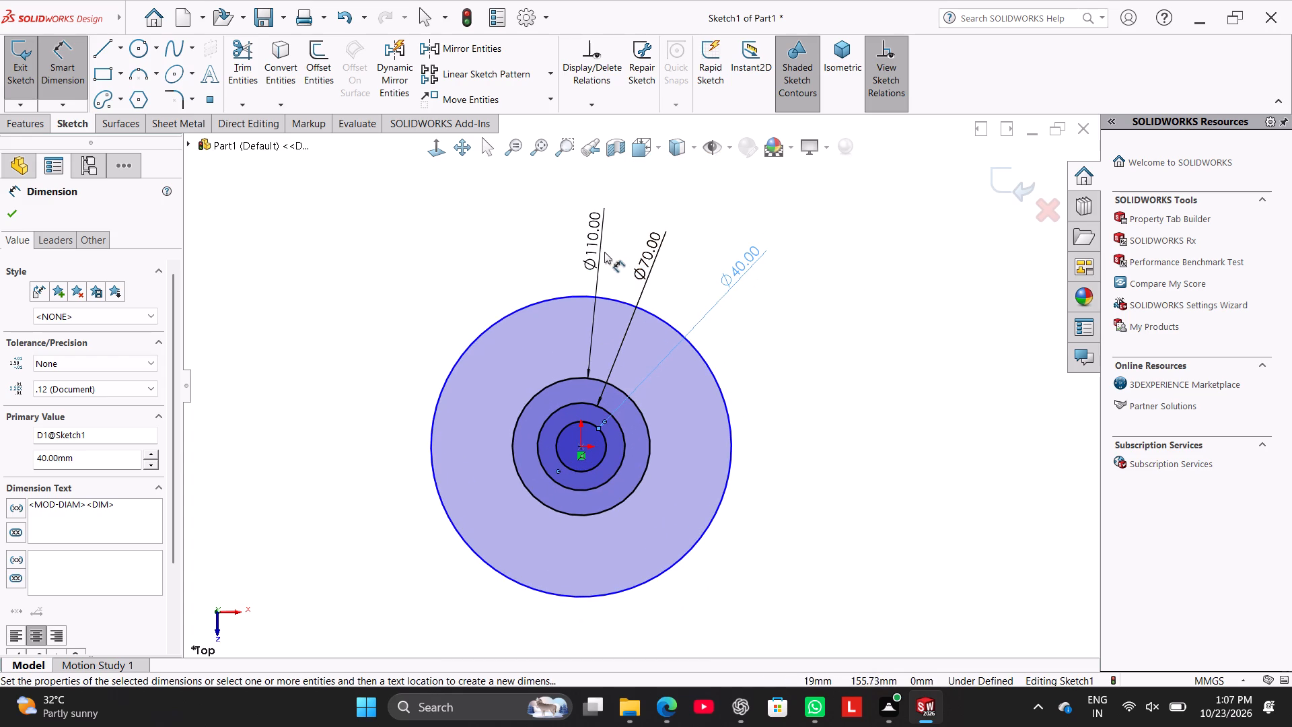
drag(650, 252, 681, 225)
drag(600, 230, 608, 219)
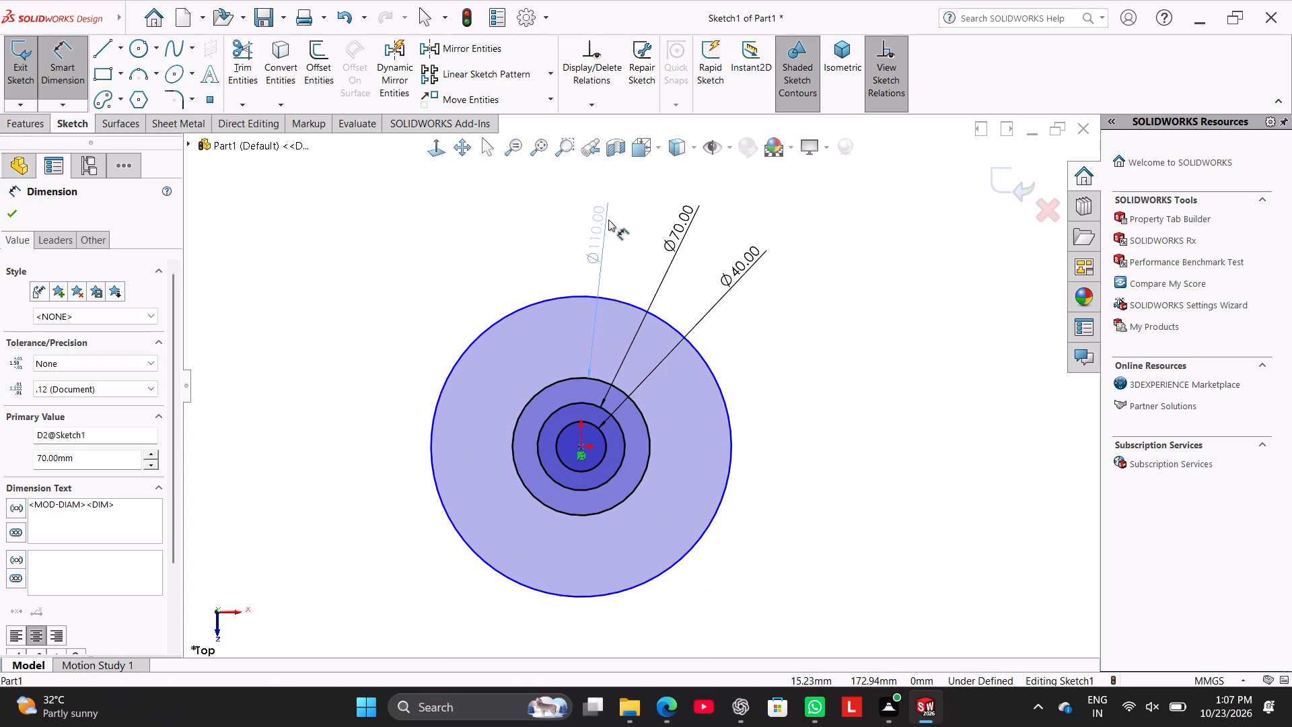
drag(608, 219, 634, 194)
Dimension the outermost circle's diameter as 250 mm.
click(491, 325)
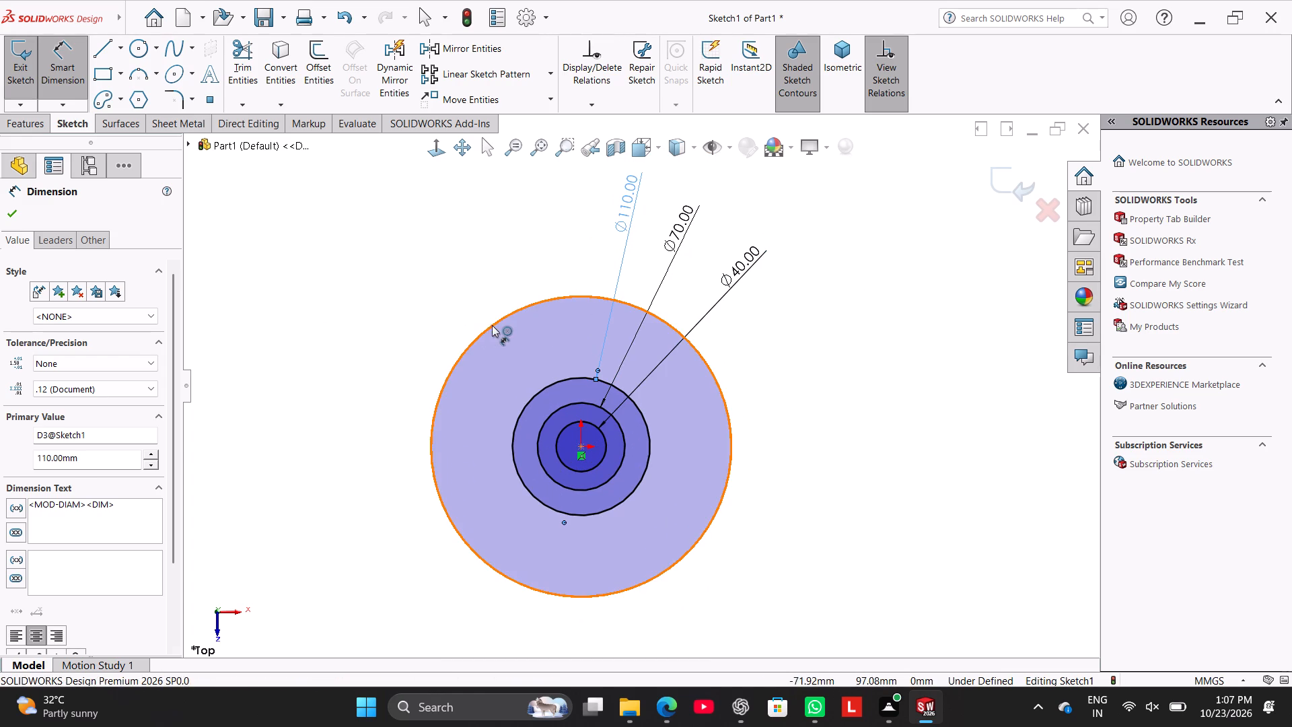
click(355, 235)
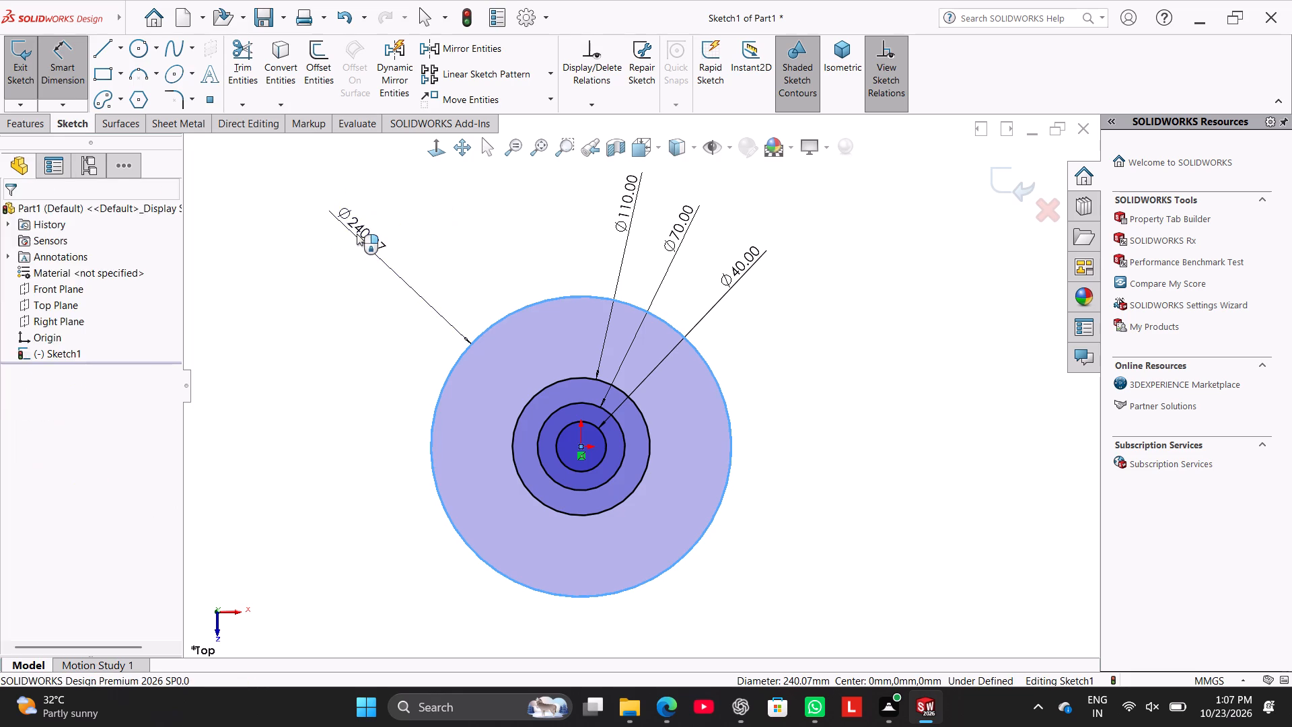
text(250)
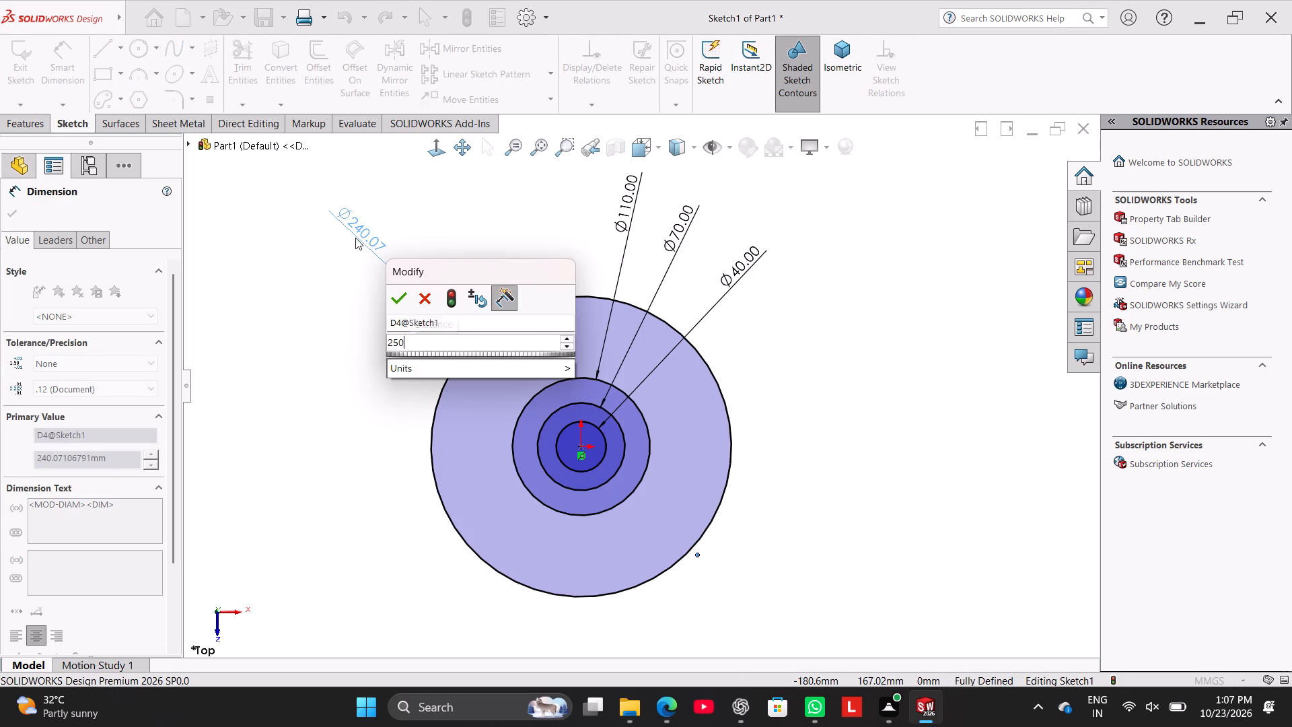
key(Return)
Rearrange the four diameter dimensions in a fan outside the circles' upper-right side, ordered 250, 110, 70 and 40 mm clockwise.
drag(361, 232, 419, 238)
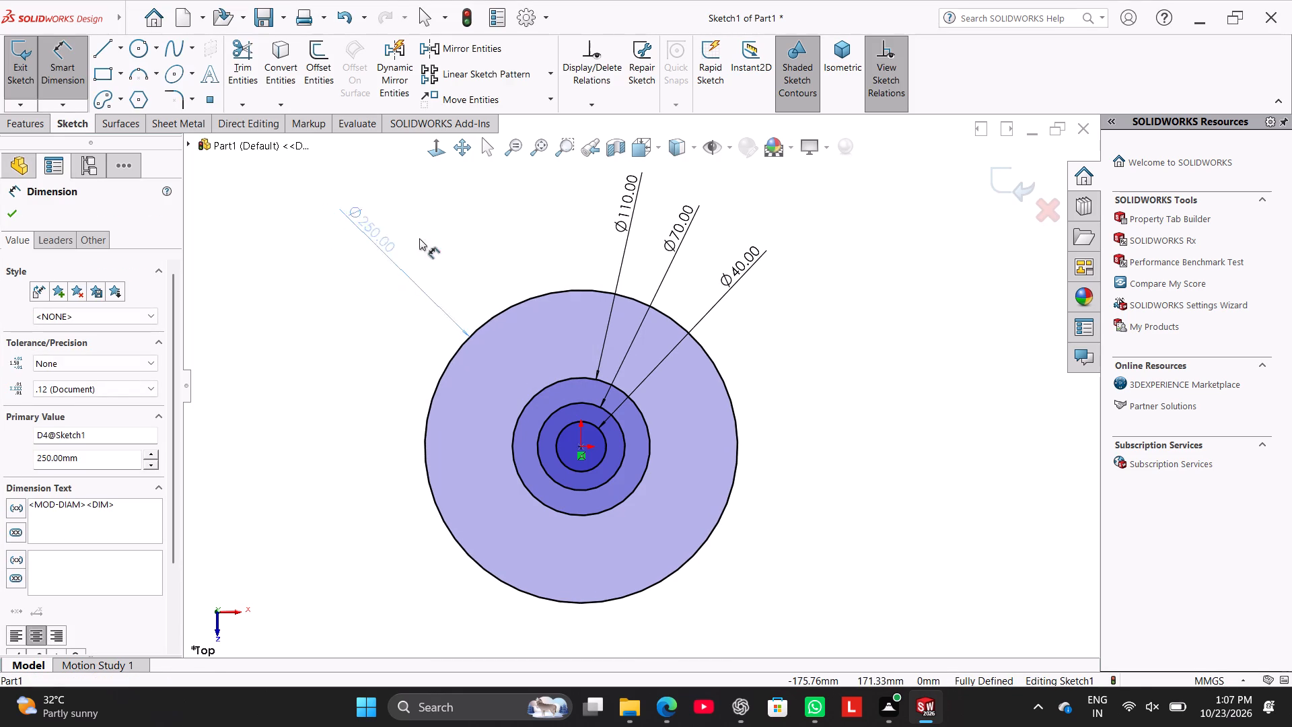
drag(419, 238, 569, 223)
drag(745, 266, 785, 304)
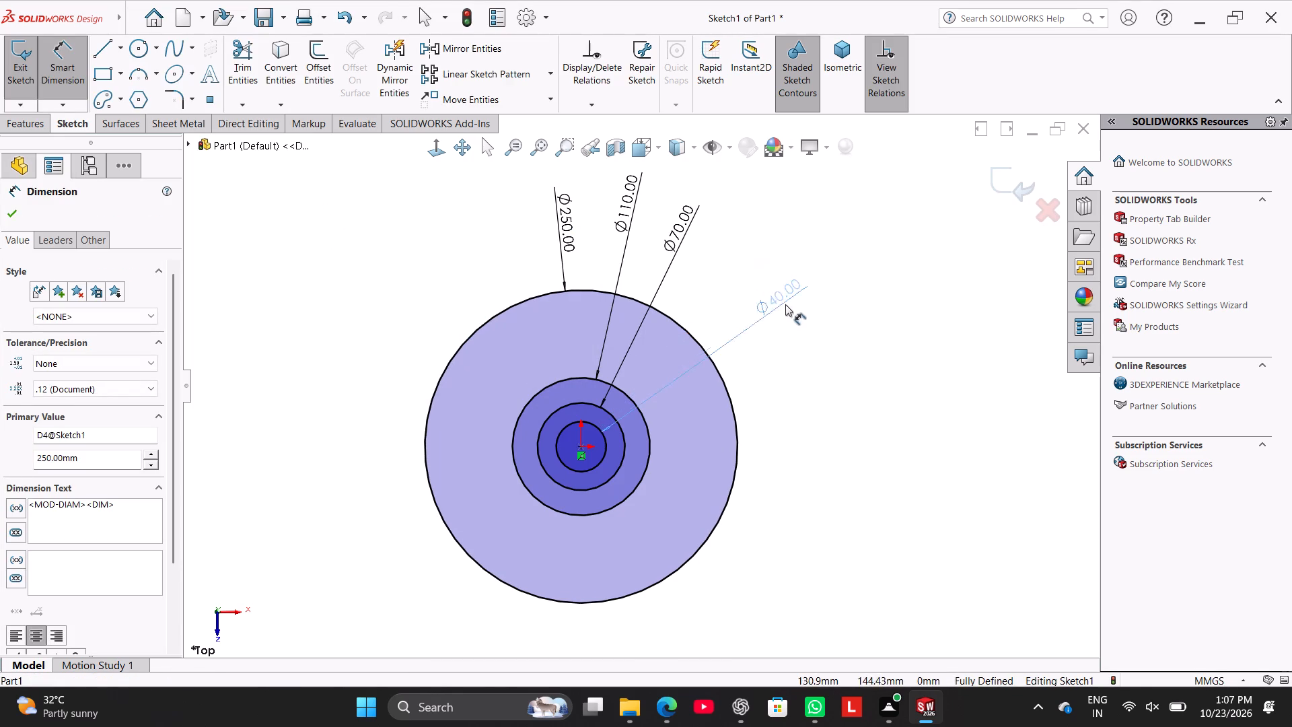
drag(785, 304, 784, 304)
drag(694, 216, 740, 253)
drag(640, 181, 705, 200)
drag(560, 203, 649, 203)
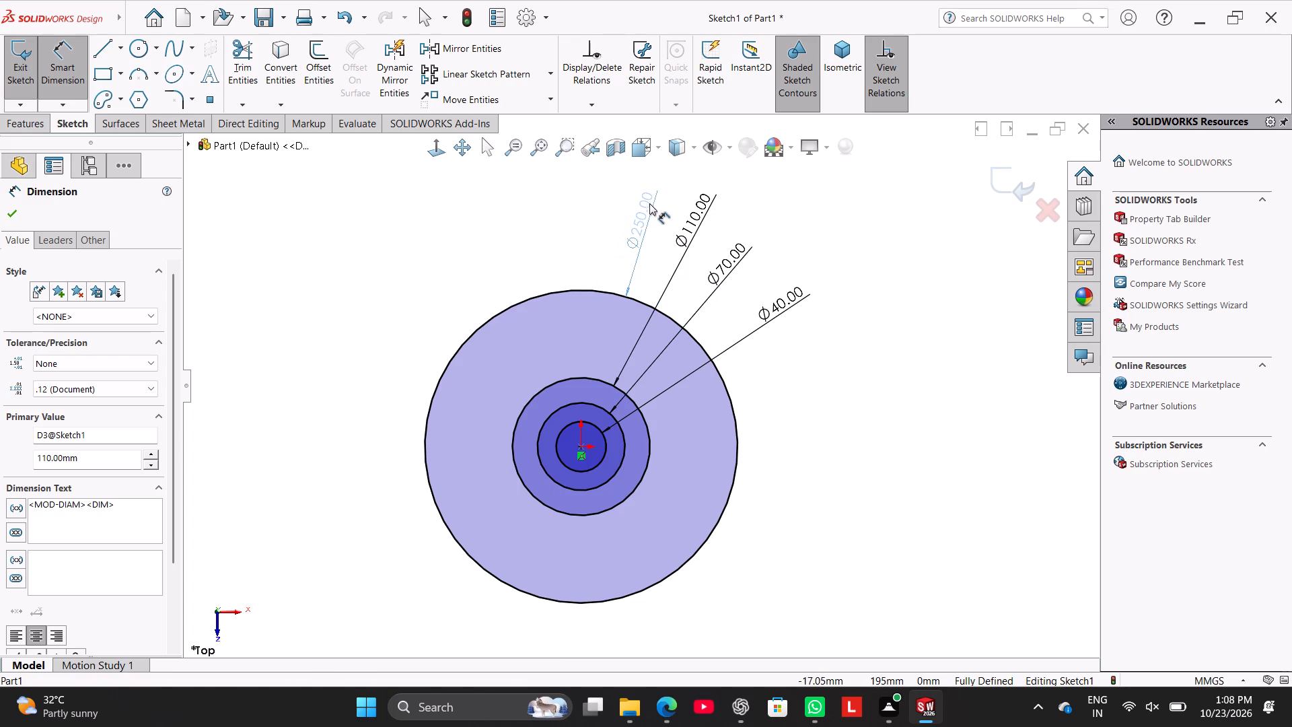
drag(649, 203, 651, 200)
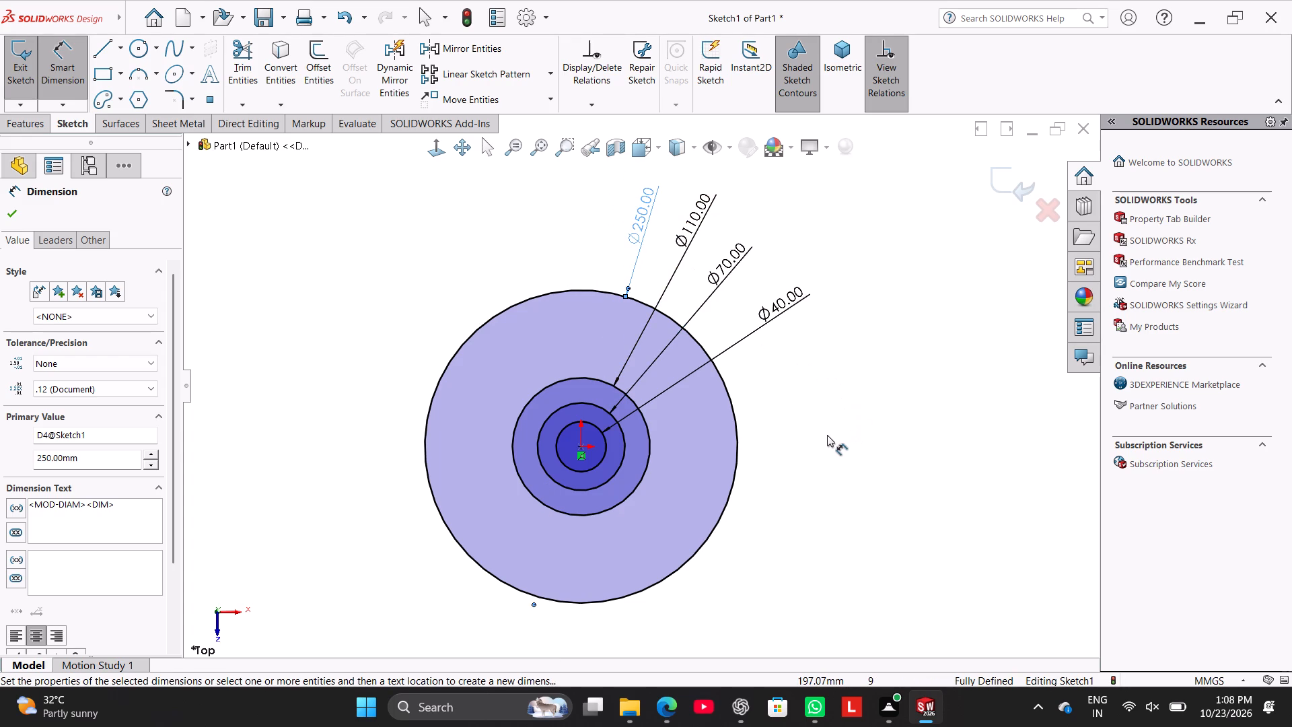
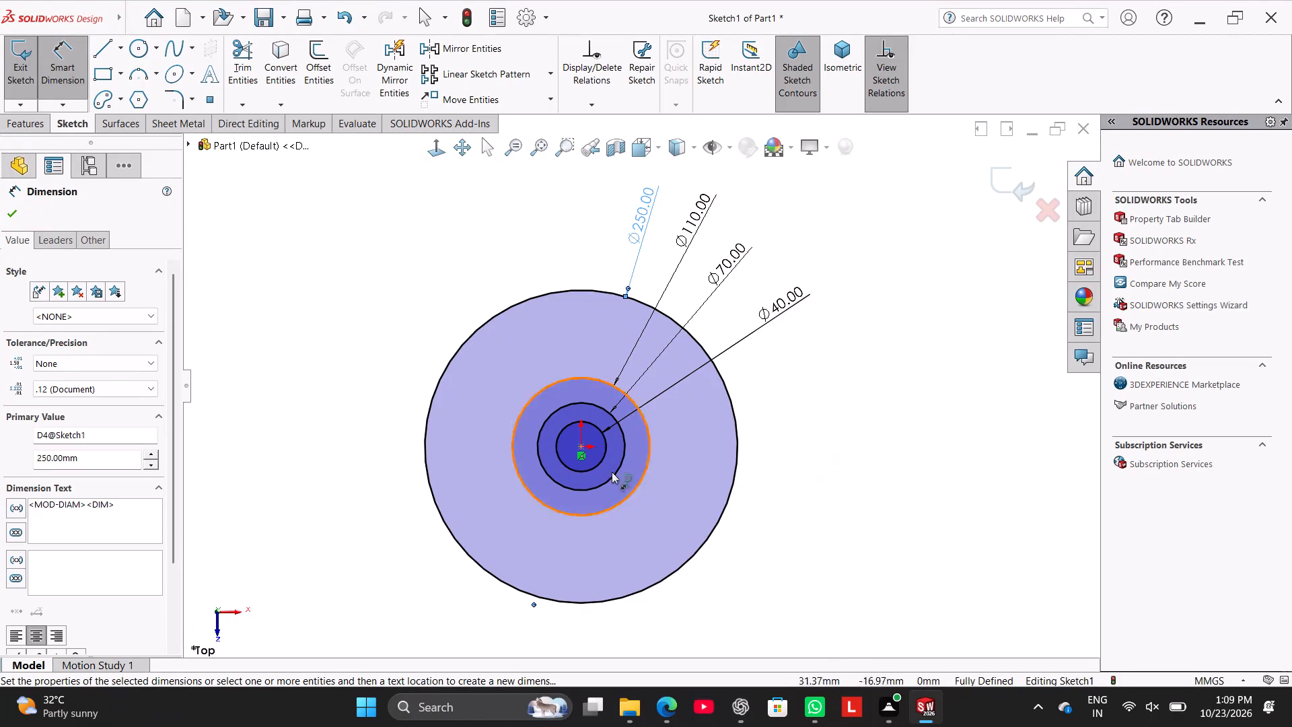
Sketch a corner rectangle about 7.7 mm wide and 10.3 mm high, rising from the top of the innermost circle.
right_click(369, 302)
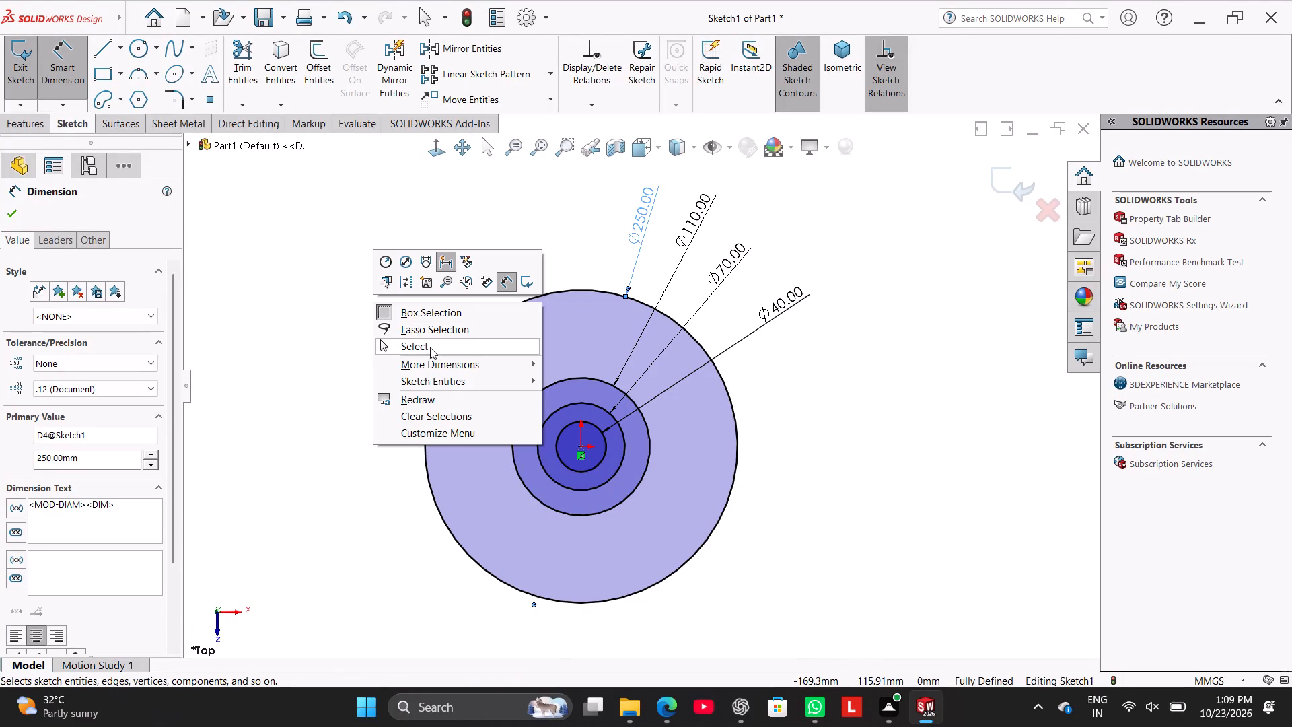
click(430, 347)
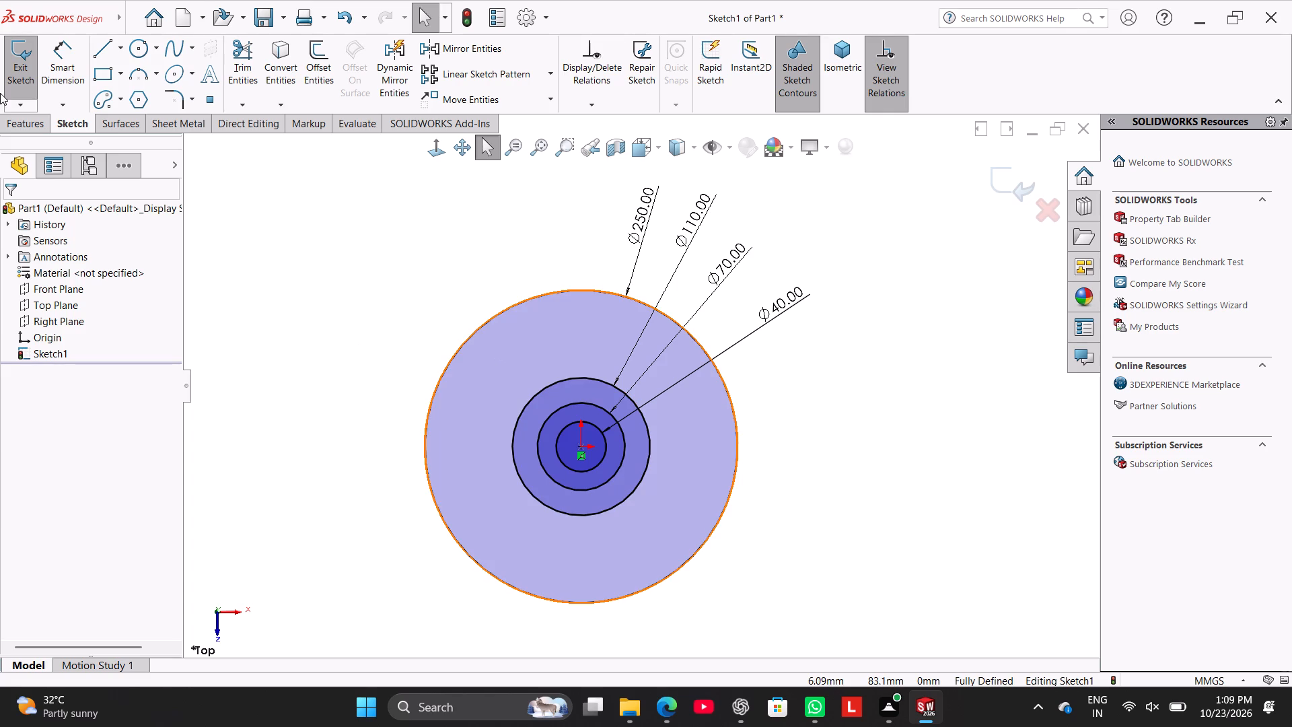
click(100, 67)
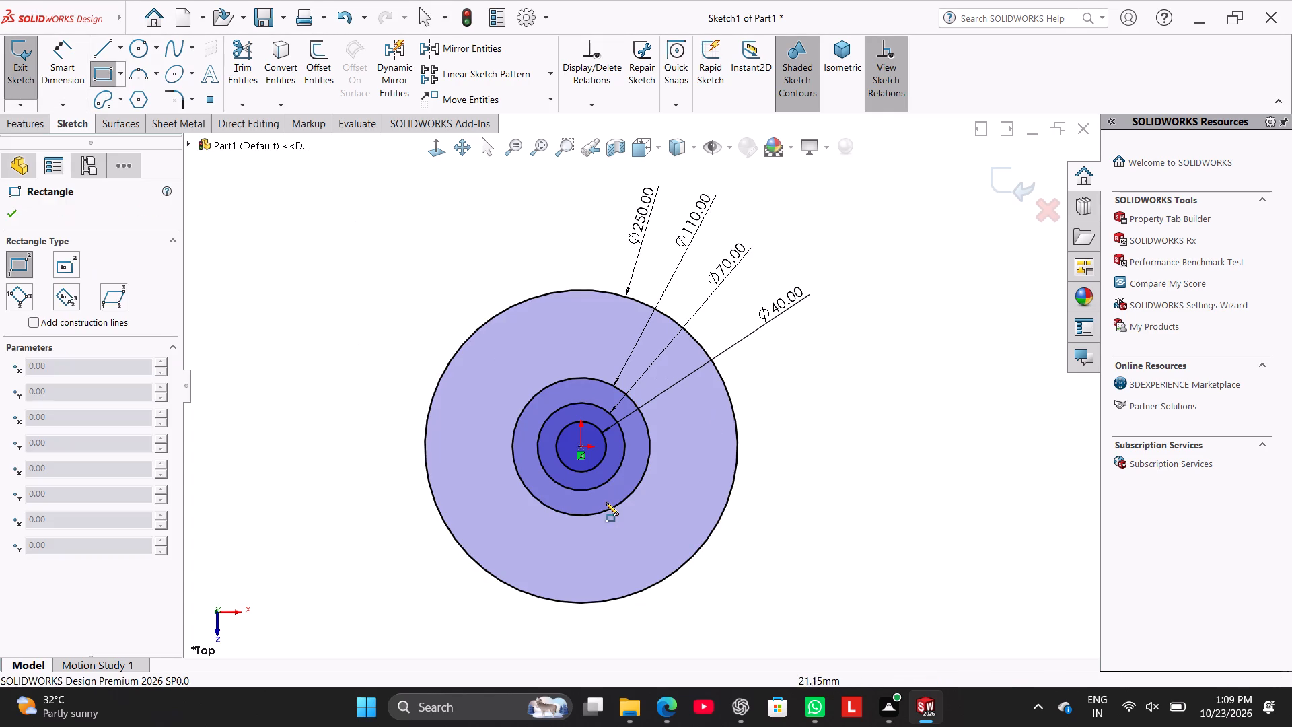
scroll(596, 453, down, 8)
scroll(596, 363, up, 4)
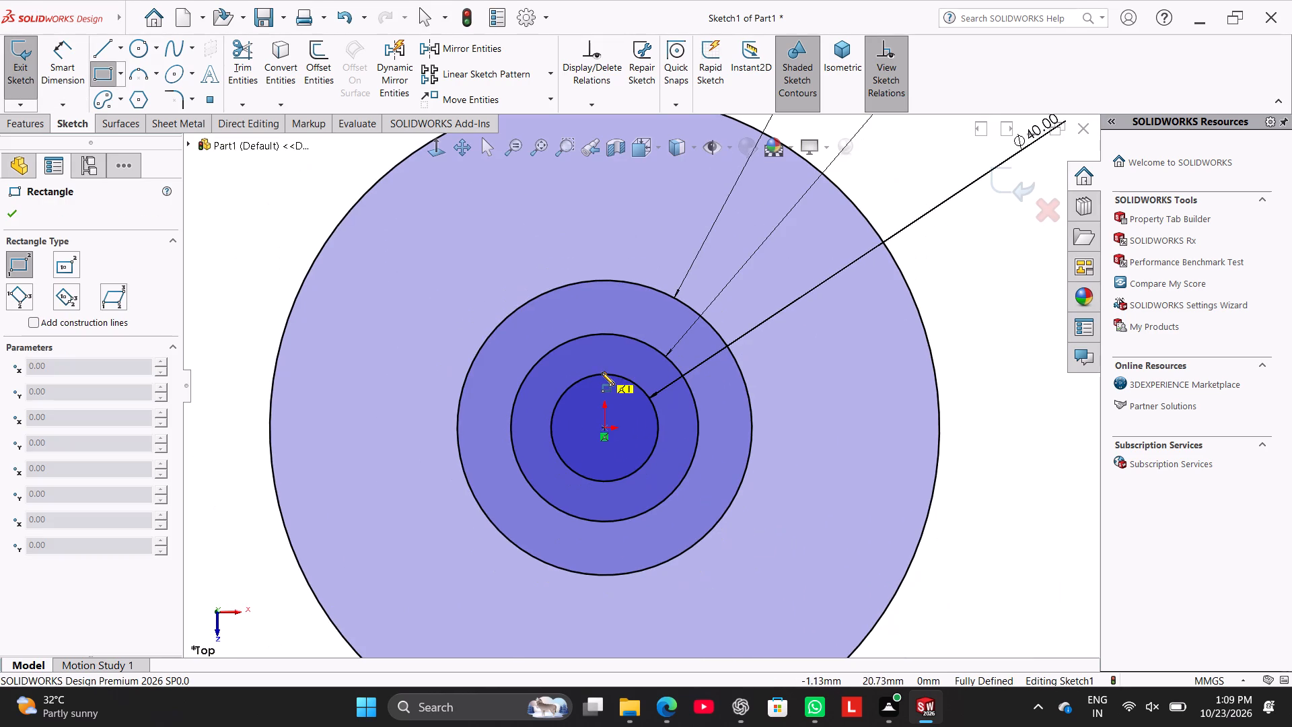
click(596, 378)
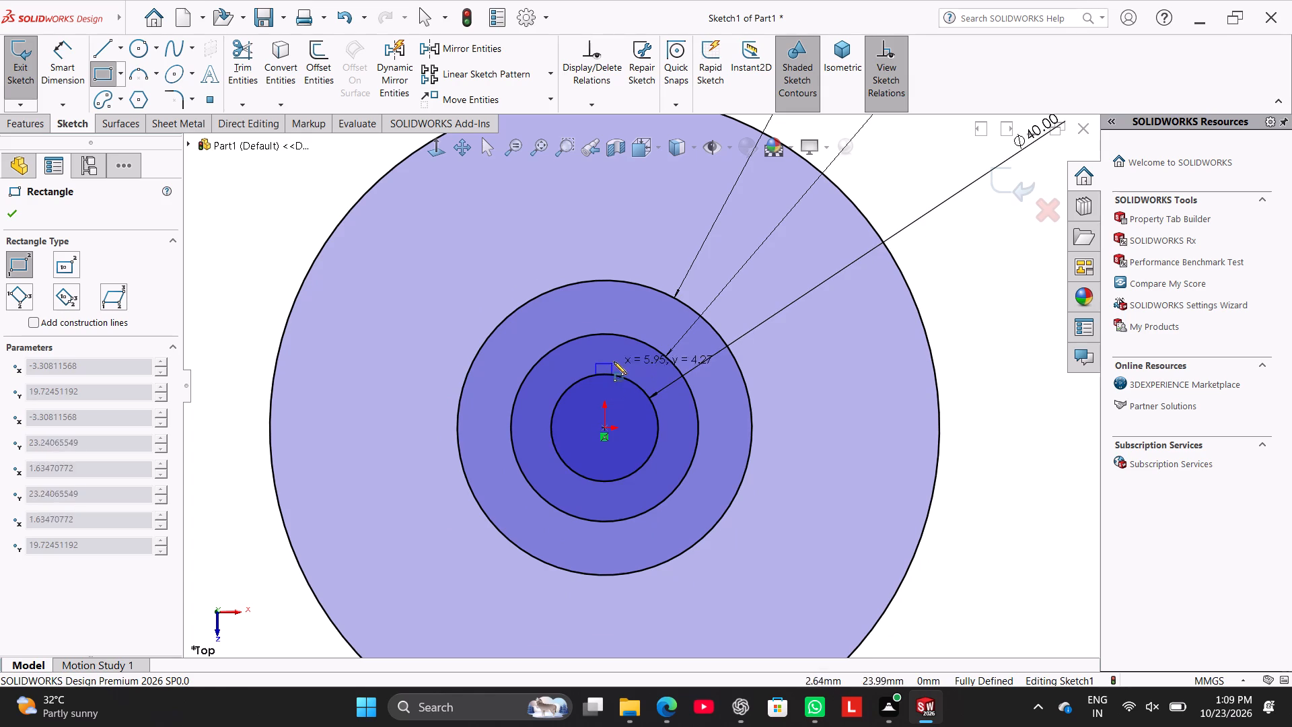
click(616, 347)
right_click(256, 205)
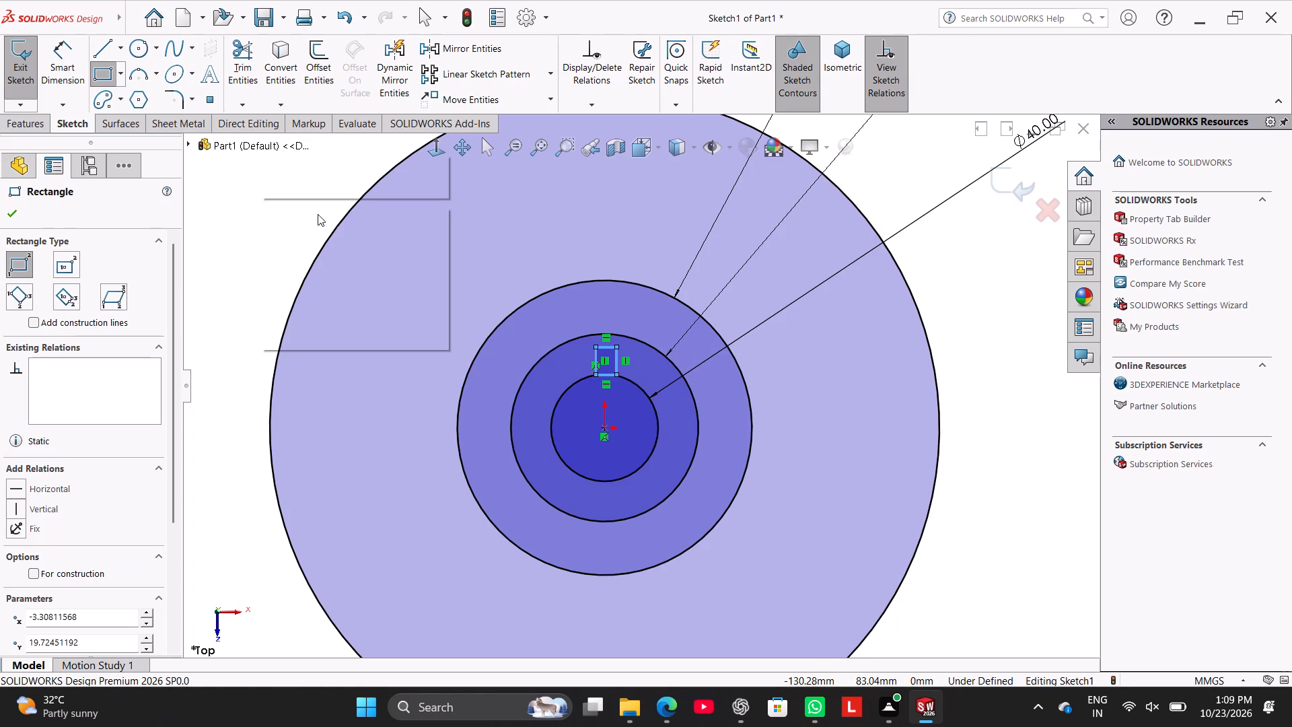
click(320, 217)
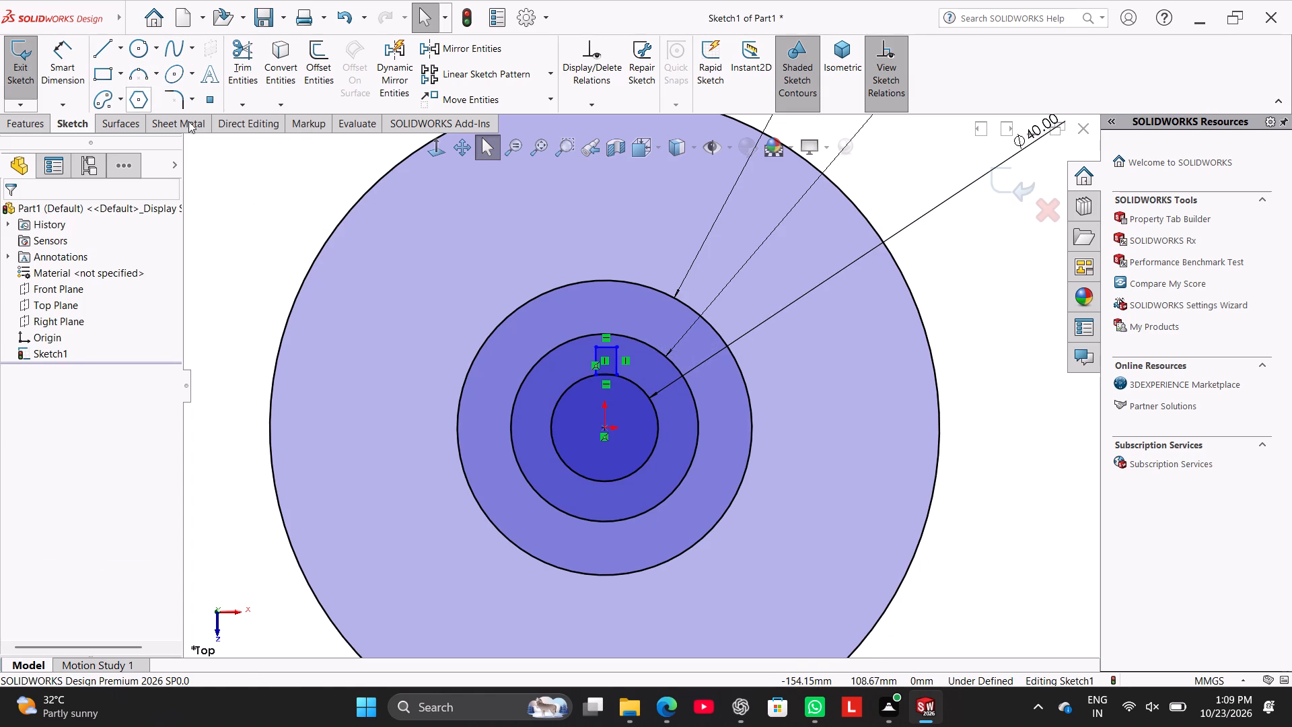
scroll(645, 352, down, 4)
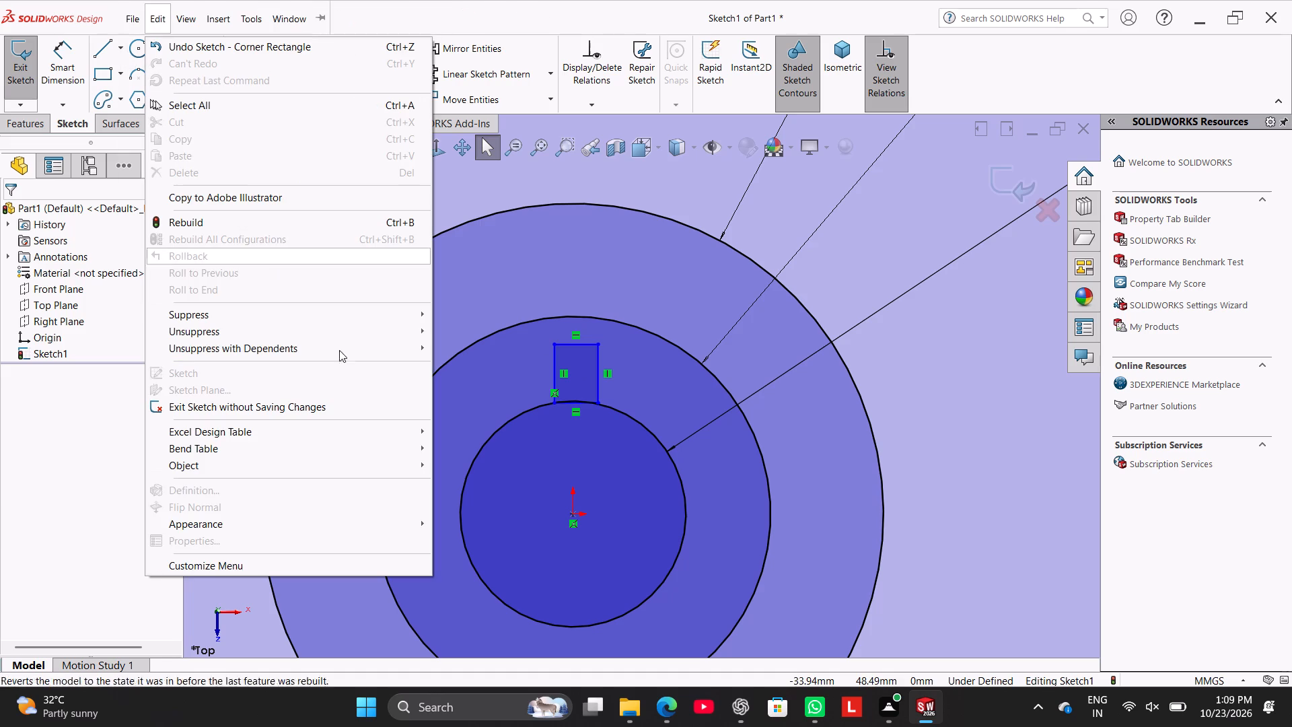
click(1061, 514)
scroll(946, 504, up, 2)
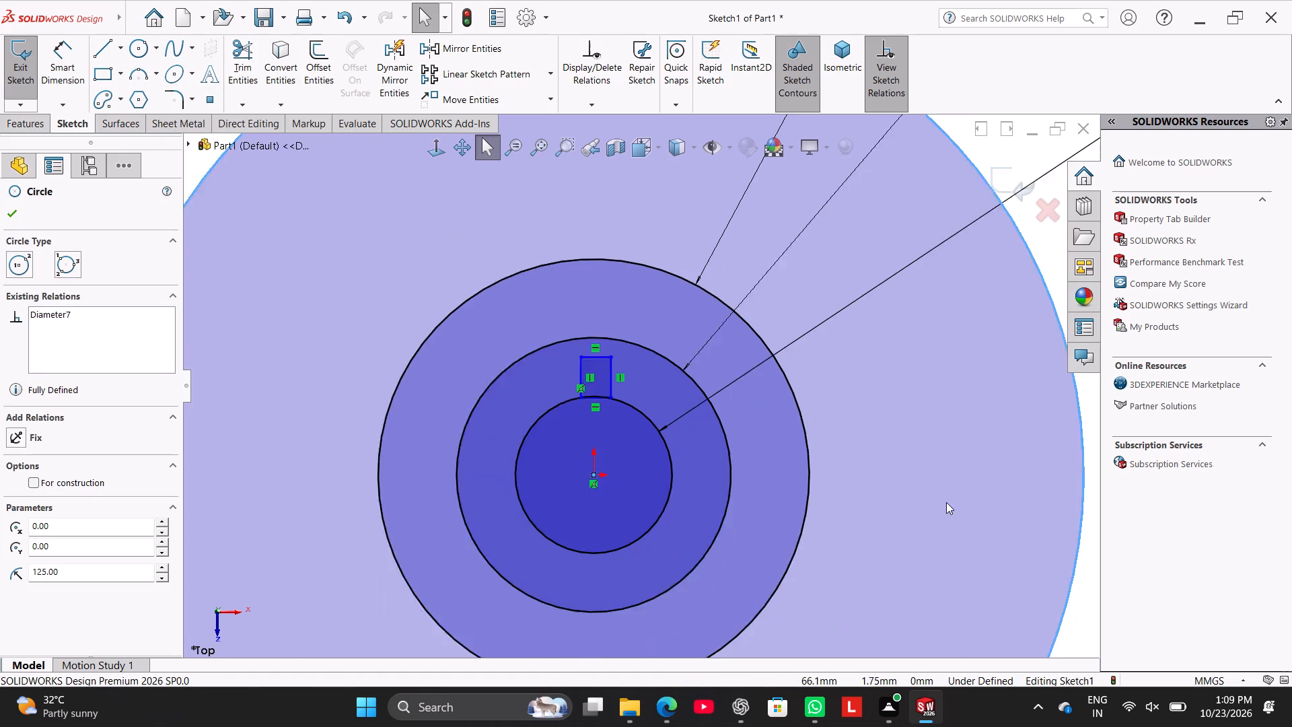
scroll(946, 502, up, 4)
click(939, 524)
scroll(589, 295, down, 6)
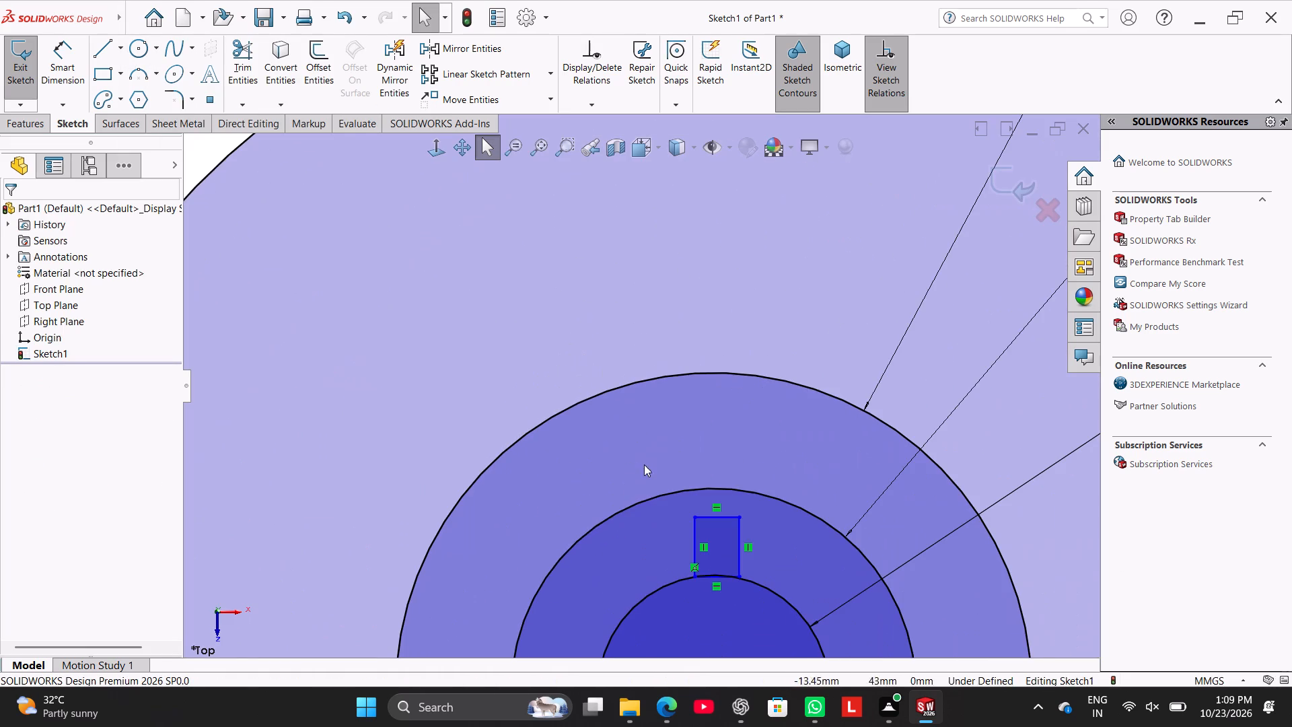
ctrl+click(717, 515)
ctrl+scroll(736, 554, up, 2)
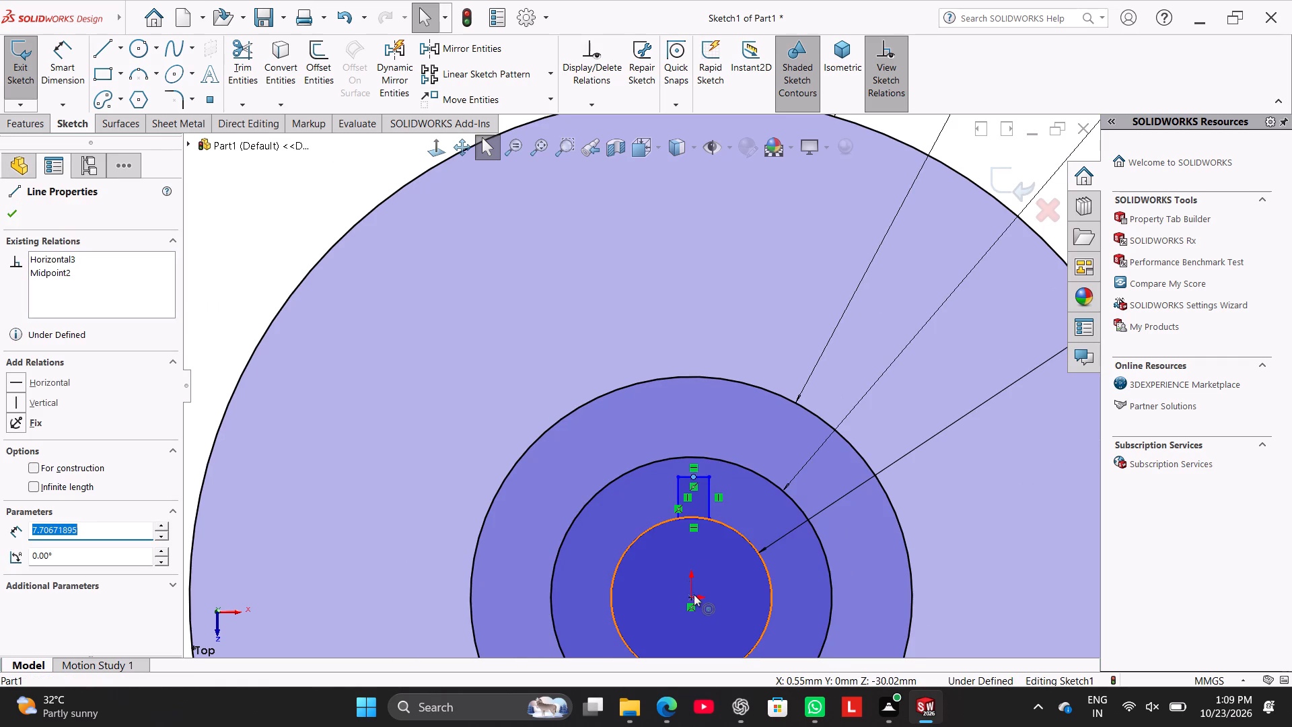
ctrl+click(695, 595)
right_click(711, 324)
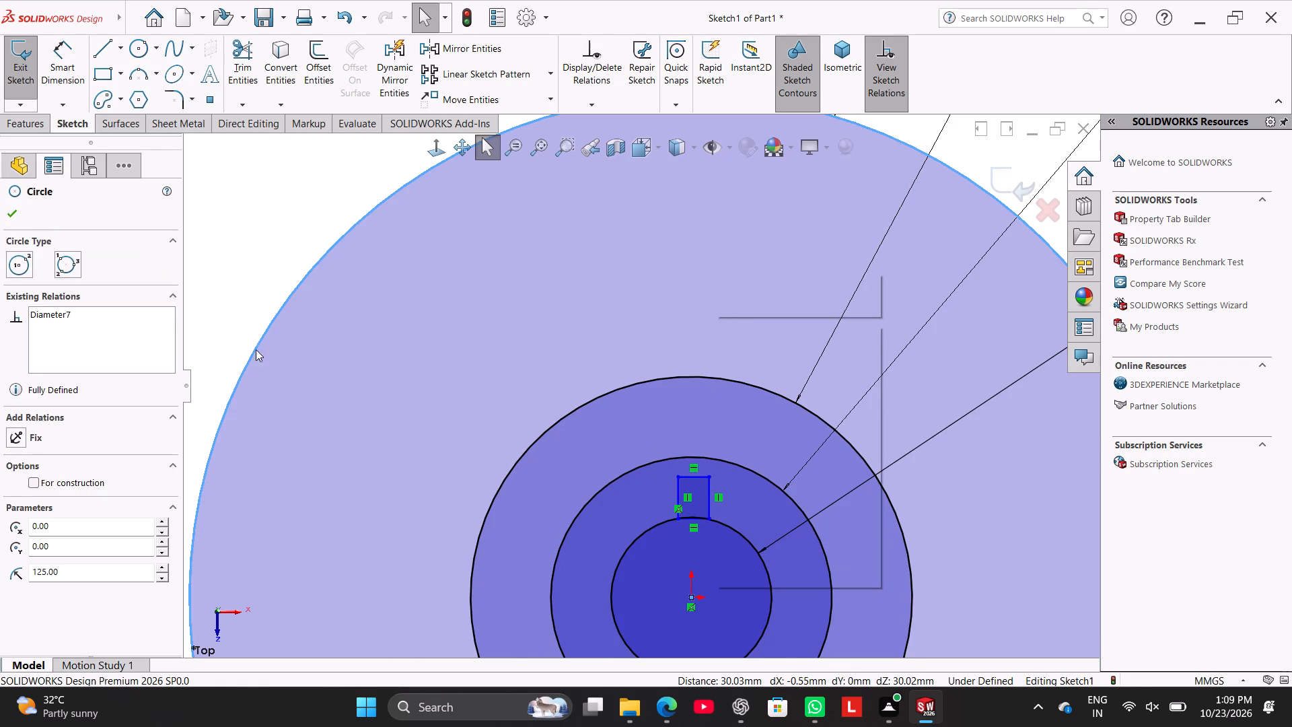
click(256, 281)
Add a vertical relation between the midpoint of the rectangle's top edge and the origin.
scroll(697, 527, down, 3)
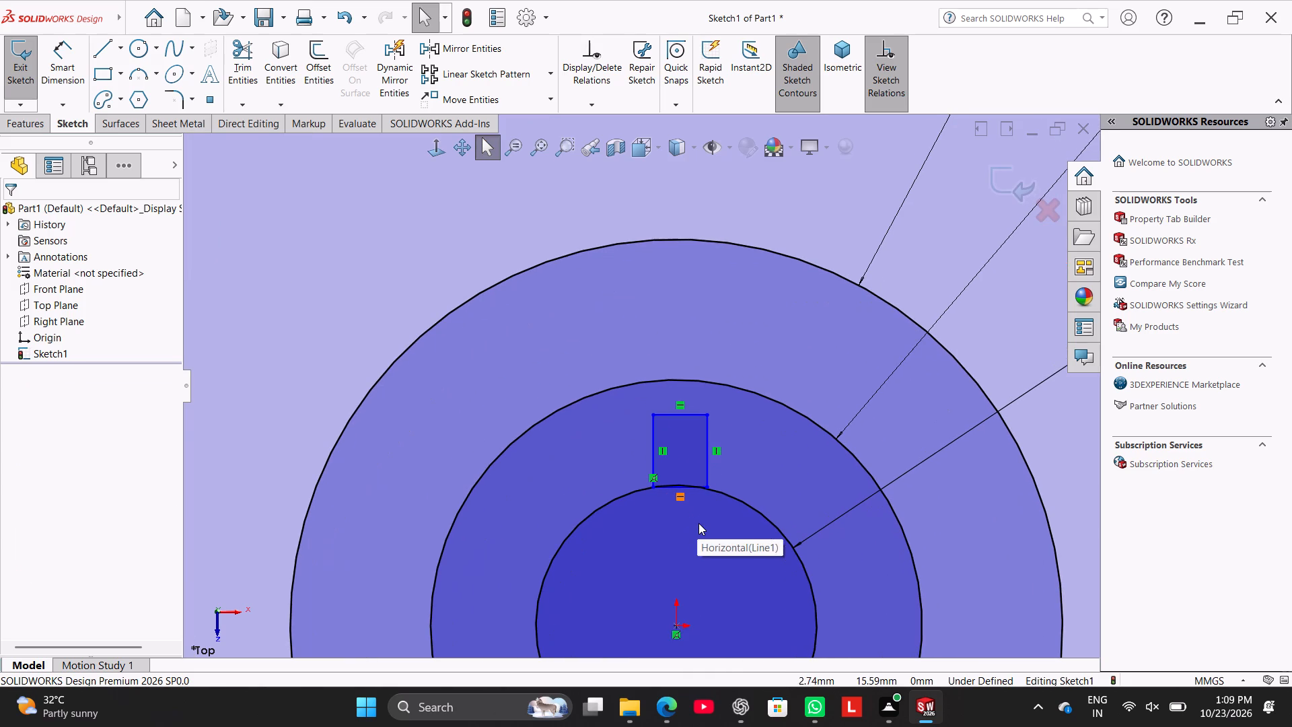
ctrl+click(678, 415)
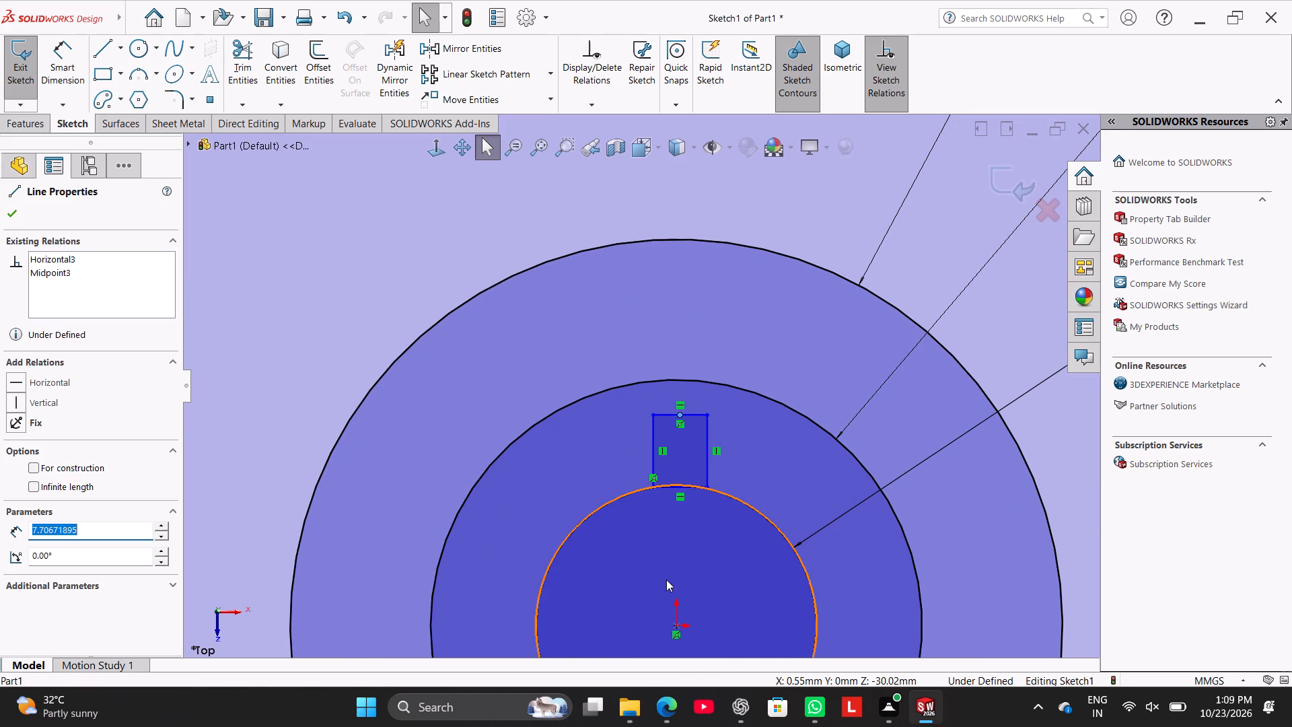
ctrl+click(678, 622)
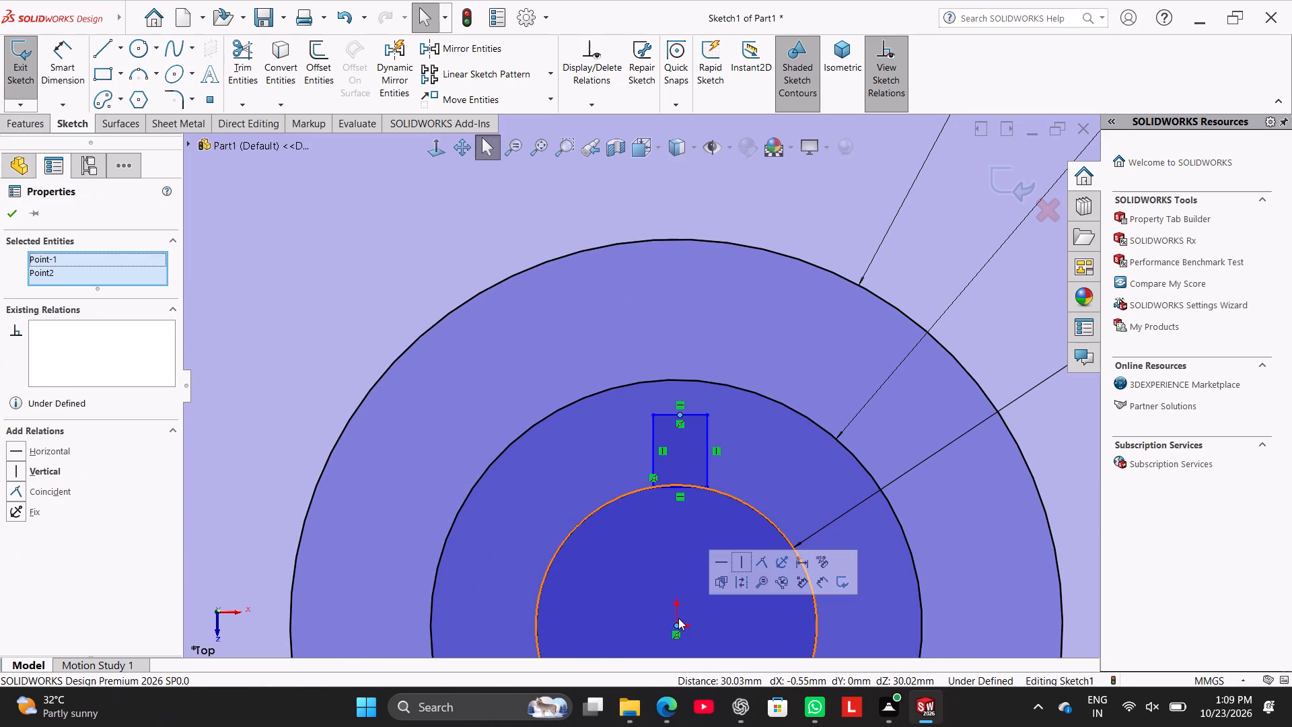
click(741, 561)
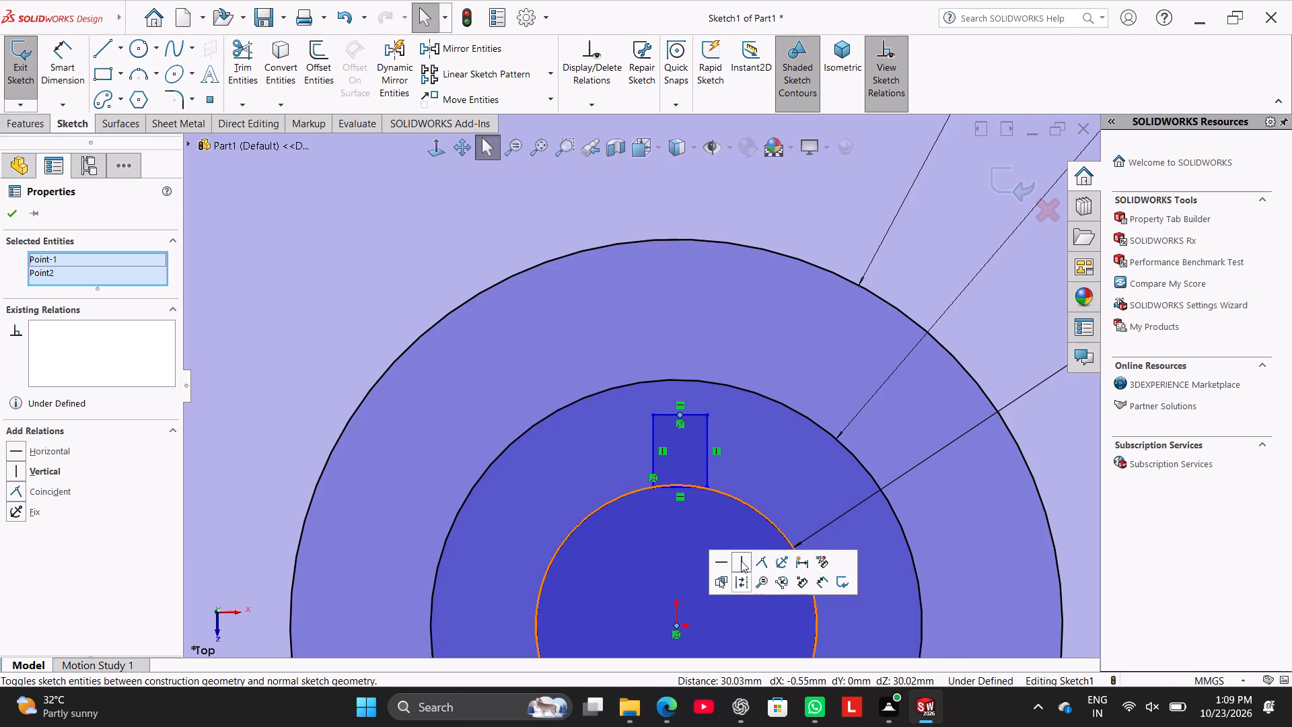
scroll(1097, 535, up, 2)
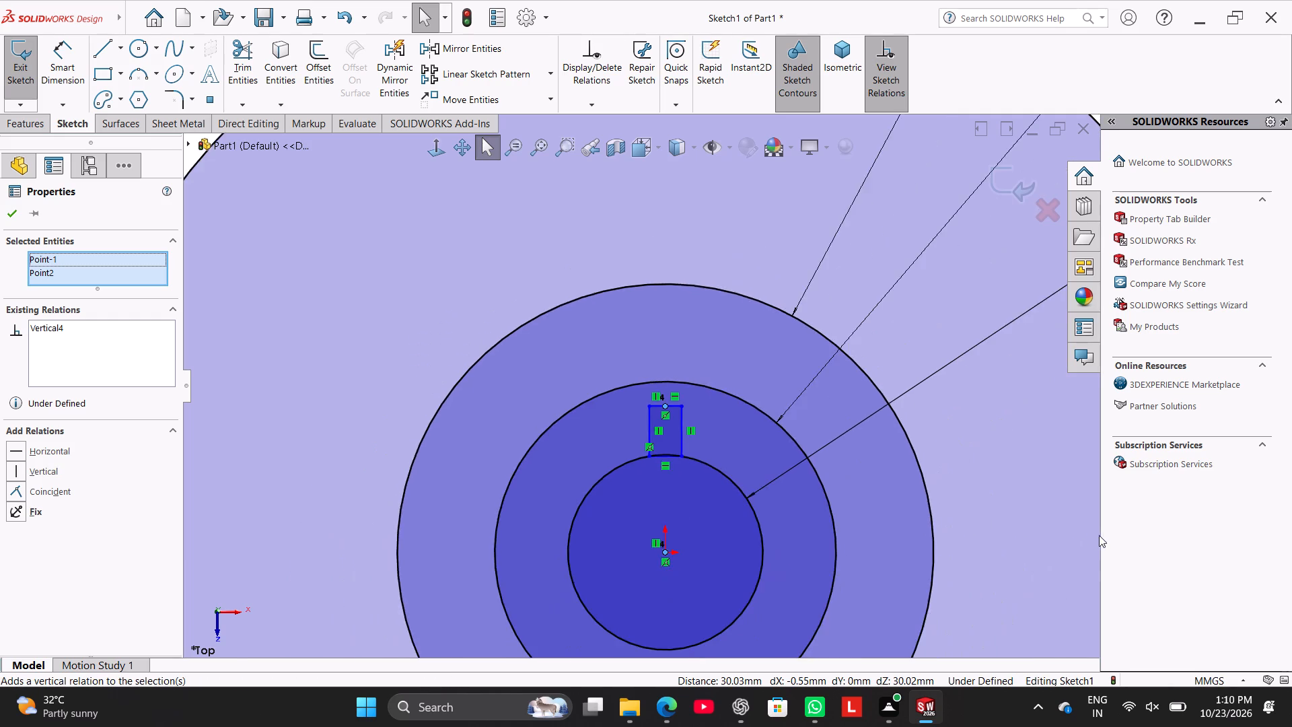
scroll(1099, 535, up, 4)
click(1011, 522)
Dimension the distance from the origin to the rectangle's top edge as 25 mm.
scroll(707, 370, down, 2)
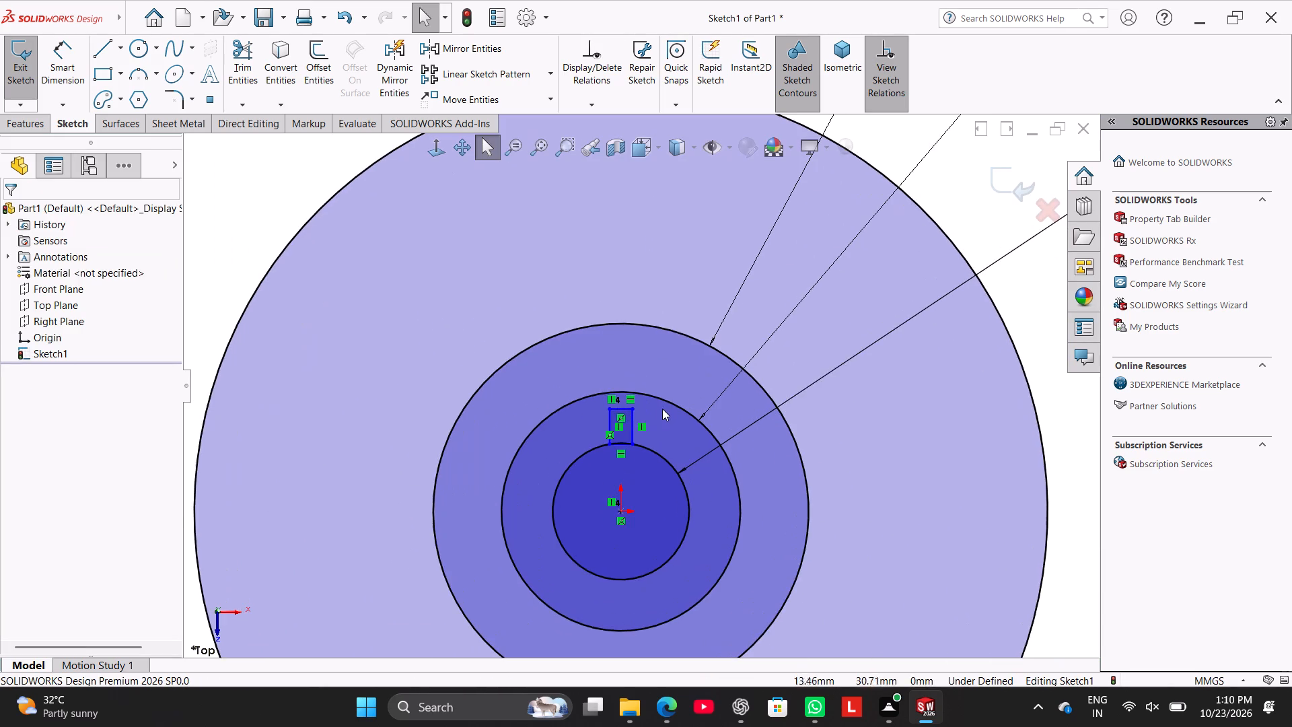
scroll(660, 411, down, 2)
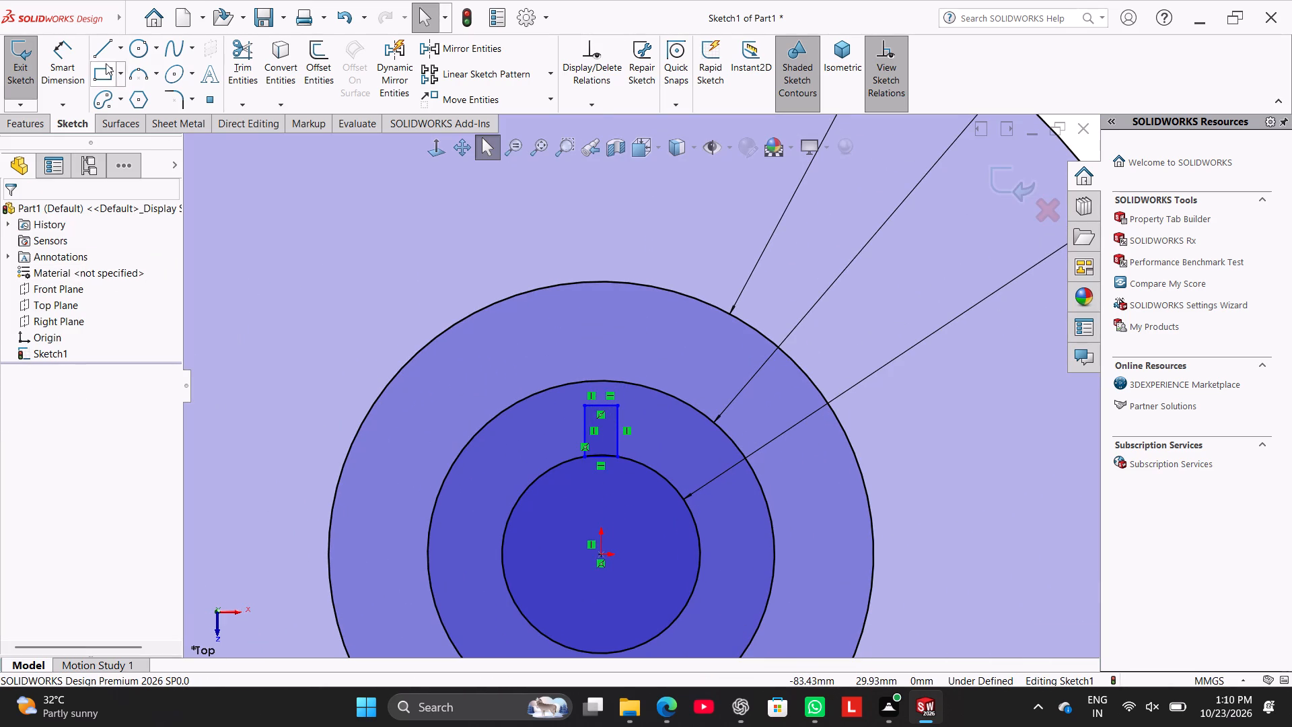
click(65, 75)
scroll(517, 548, down, 2)
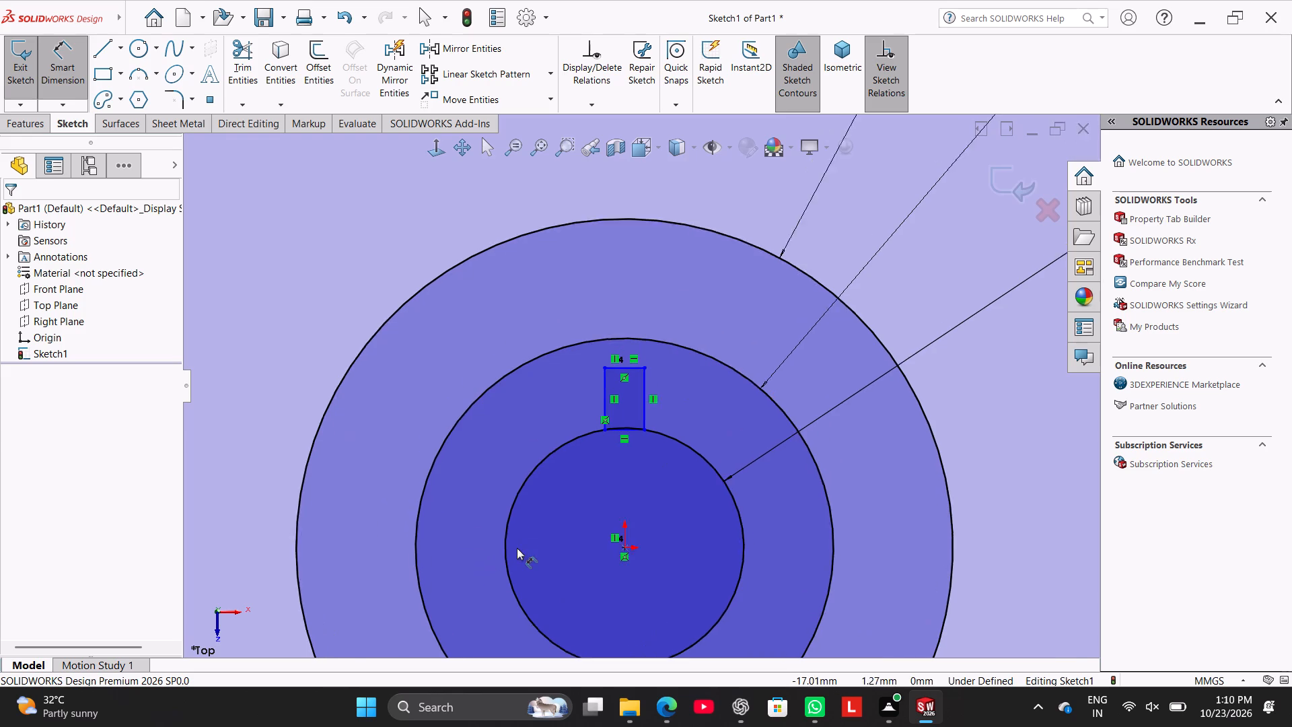
scroll(517, 548, down, 1)
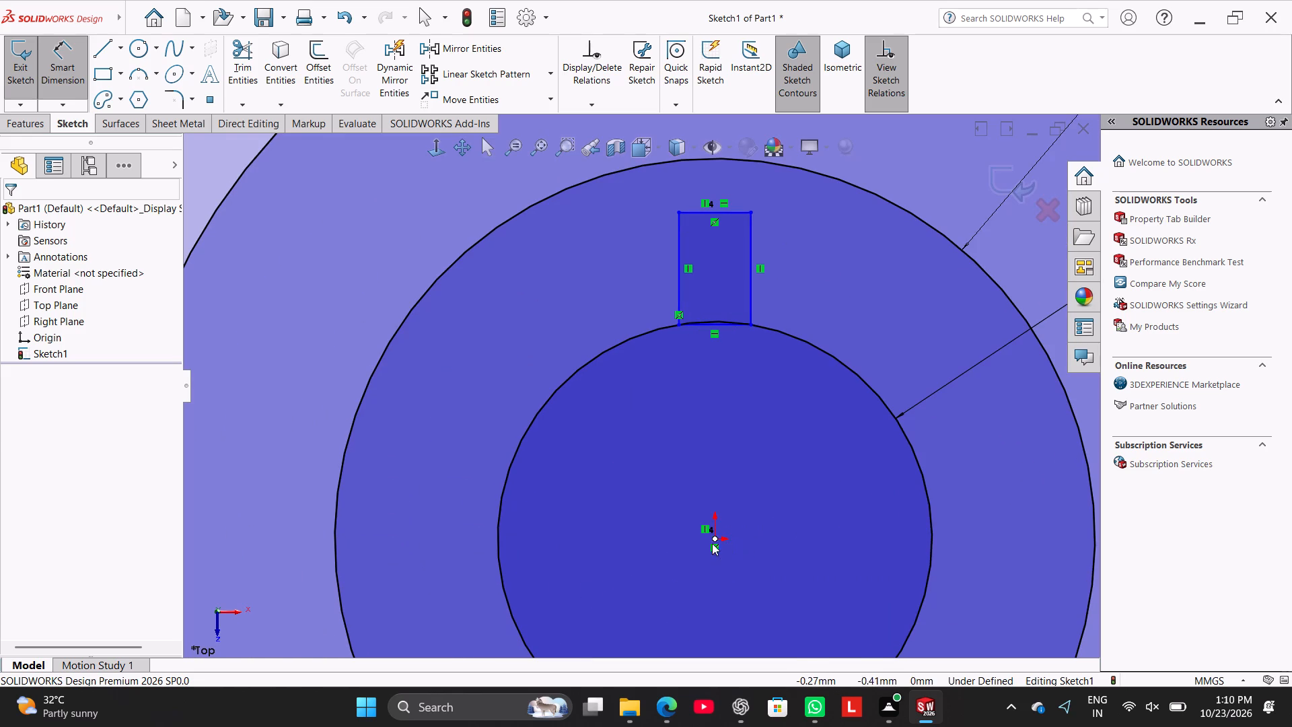
click(719, 535)
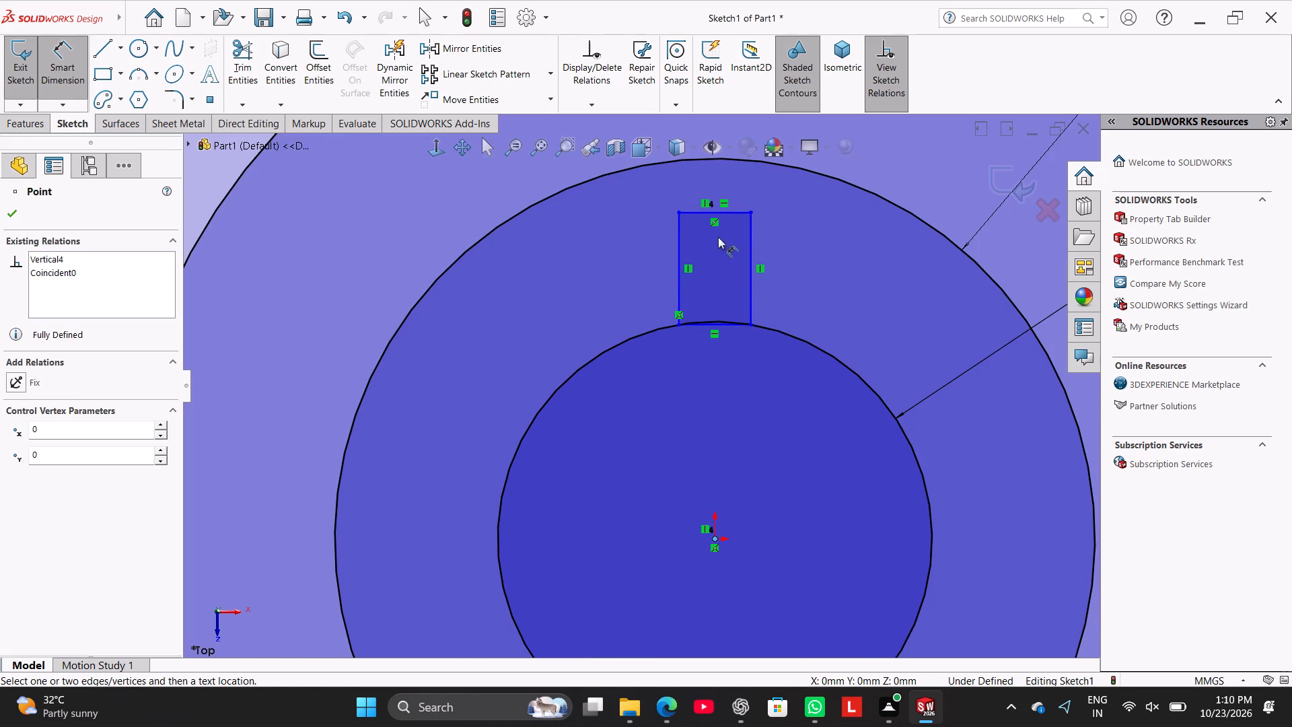
click(711, 214)
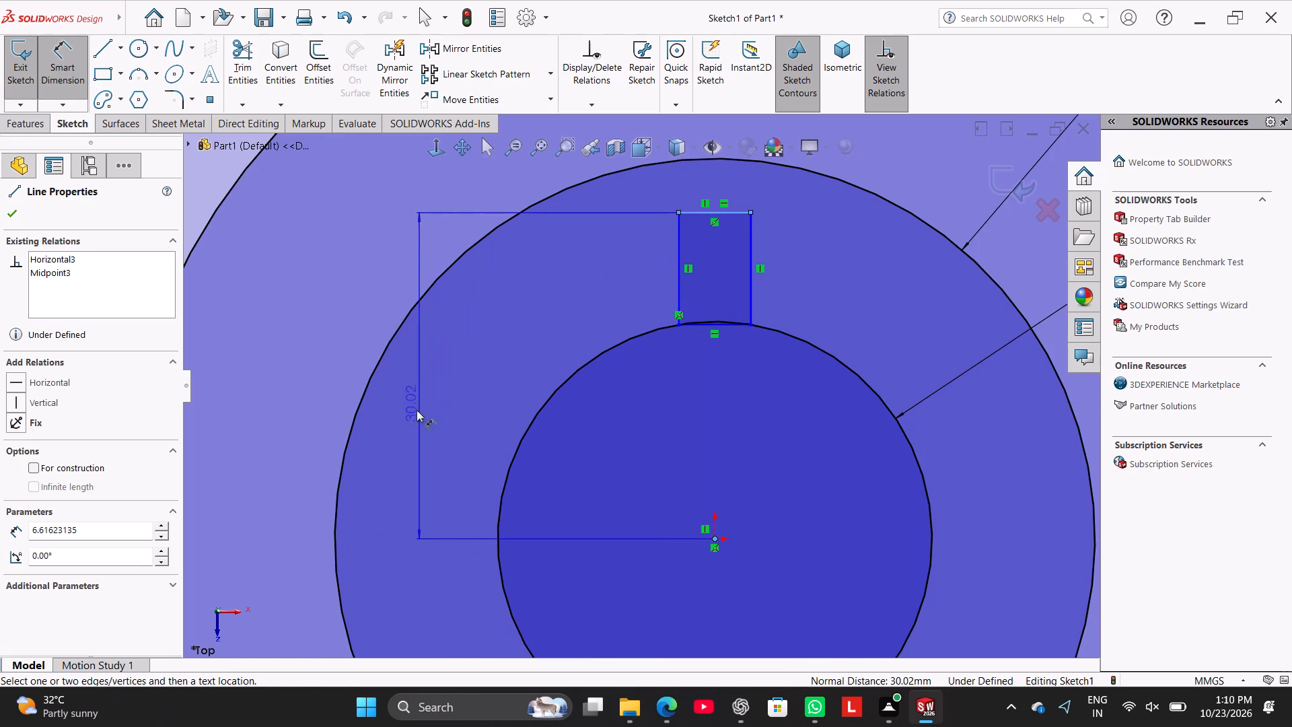
click(414, 428)
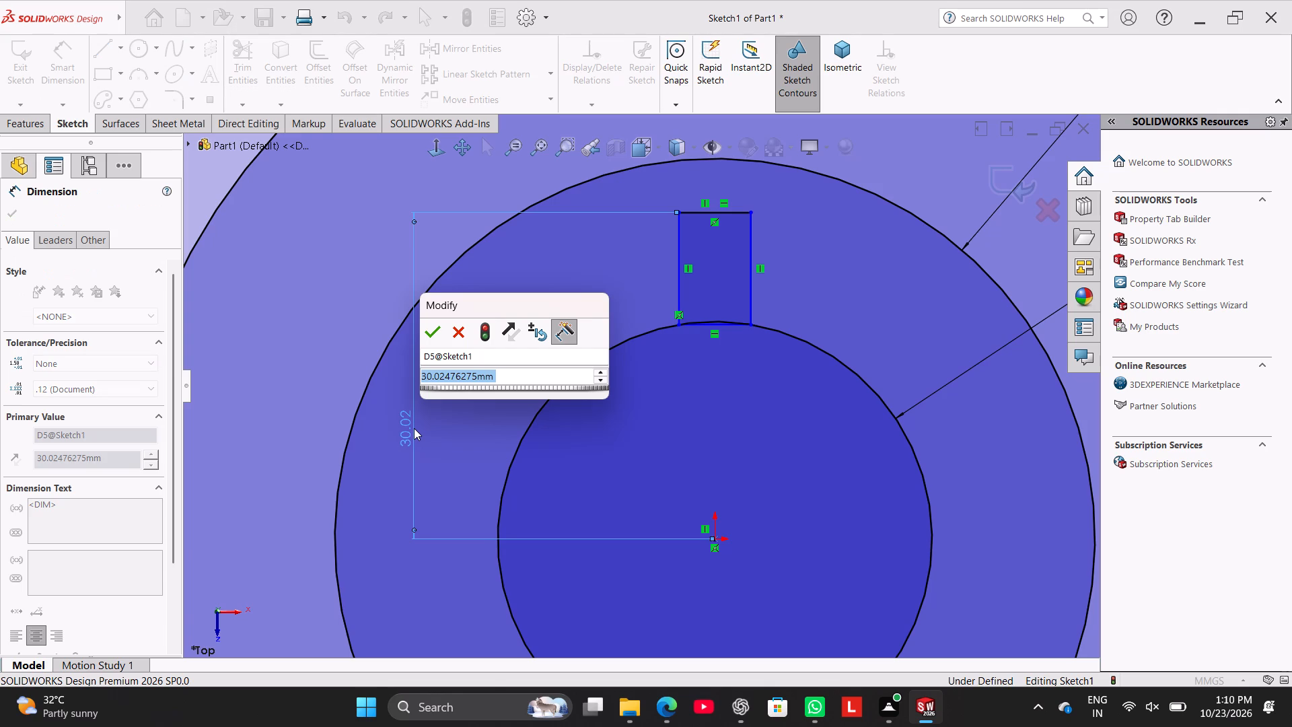
text(25)
key(Return)
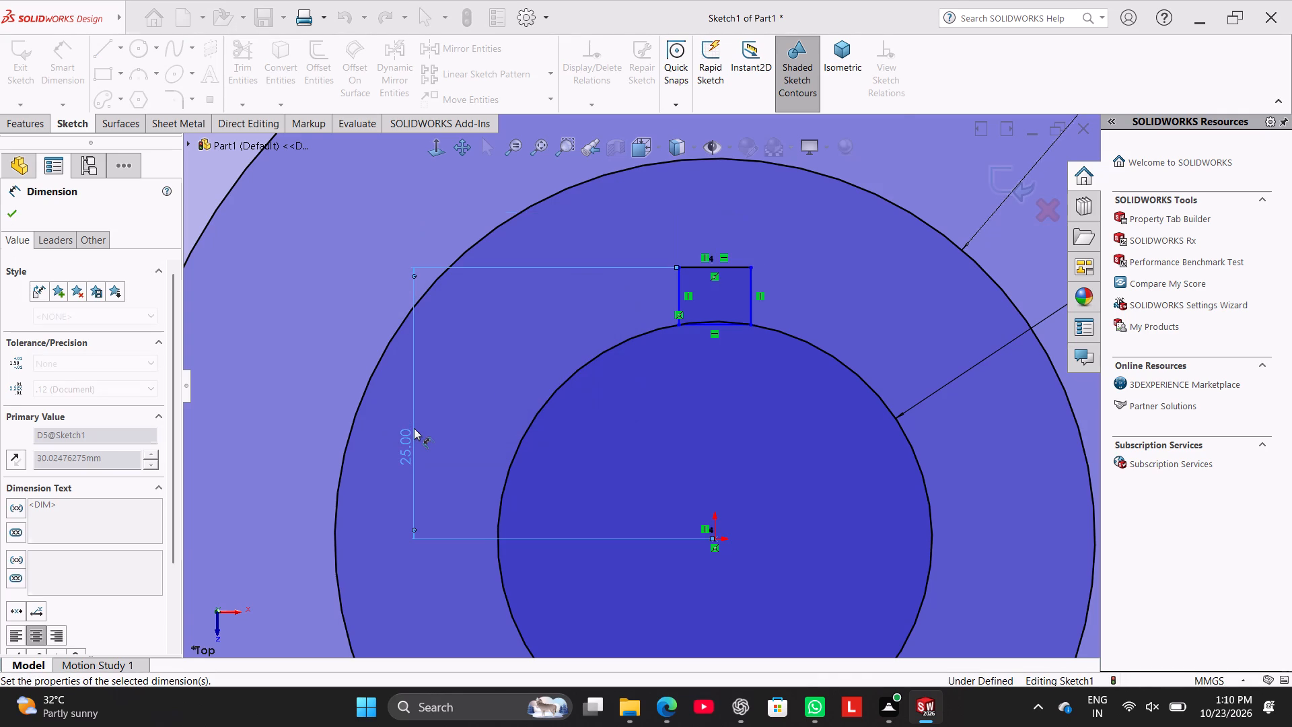
Dimension the rectangle's top edge as 10 mm wide.
click(695, 265)
click(713, 223)
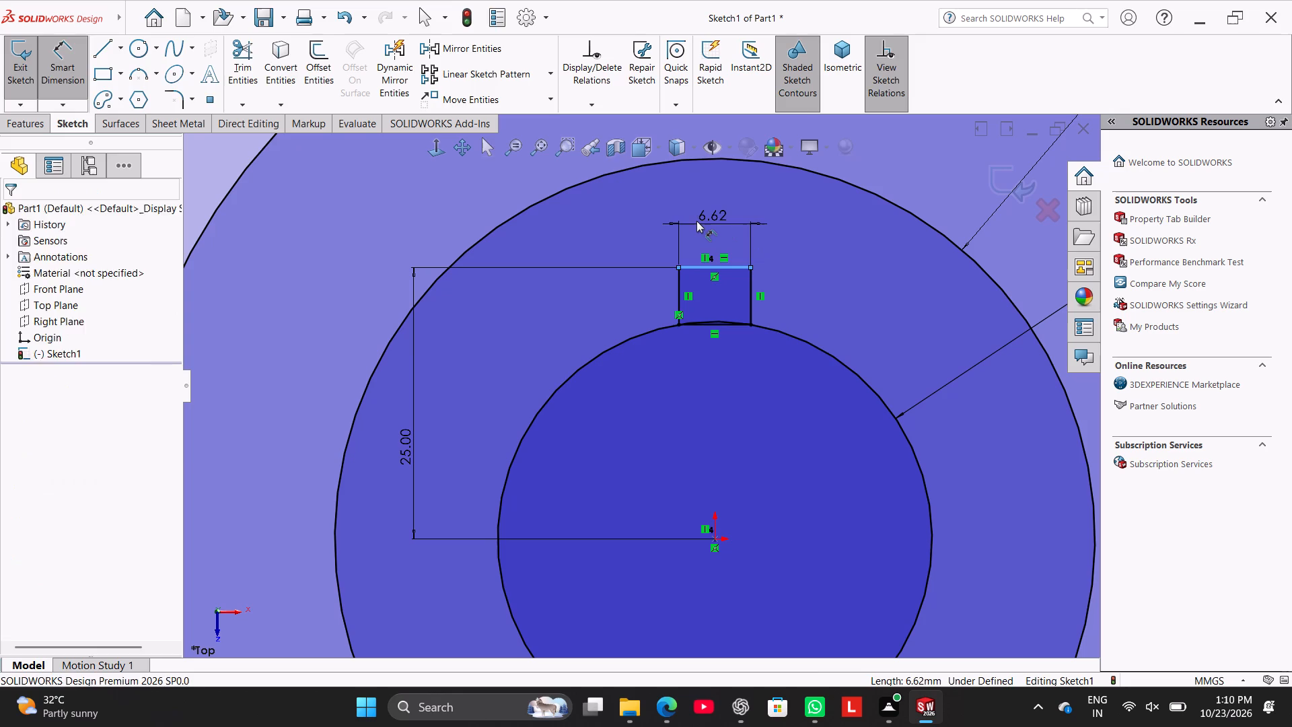
text(10)
key(Return)
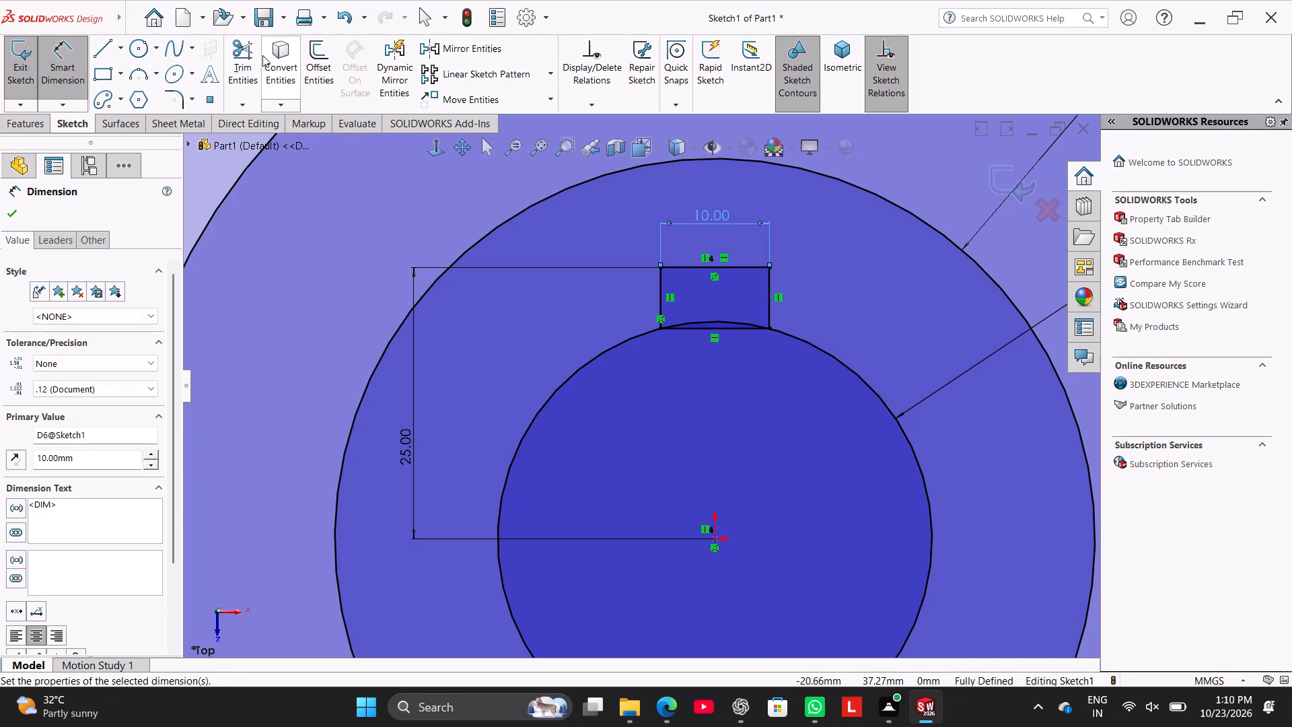
Trim the rectangle's bottom edge and the circle arc inside it, so the keyway opens into the 40 mm circle.
click(239, 67)
scroll(834, 399, down, 4)
scroll(656, 345, down, 2)
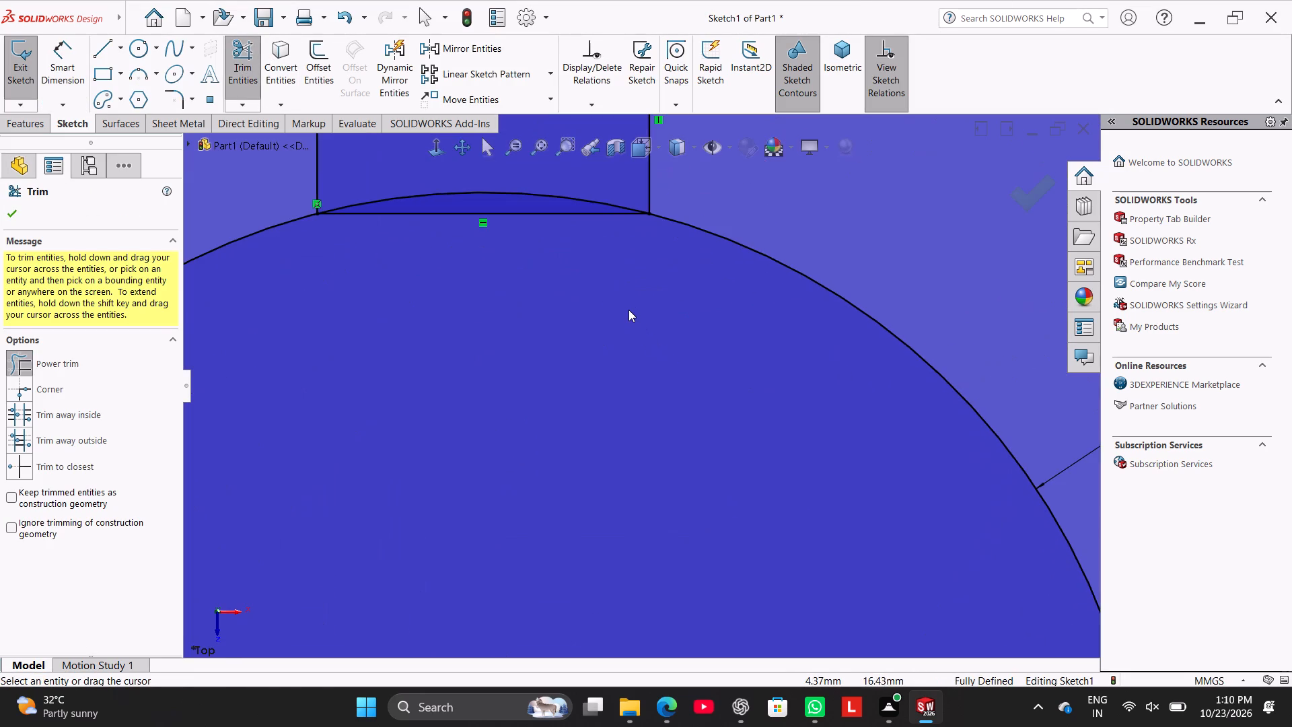
scroll(627, 309, up, 4)
drag(608, 361, 595, 268)
scroll(586, 343, up, 9)
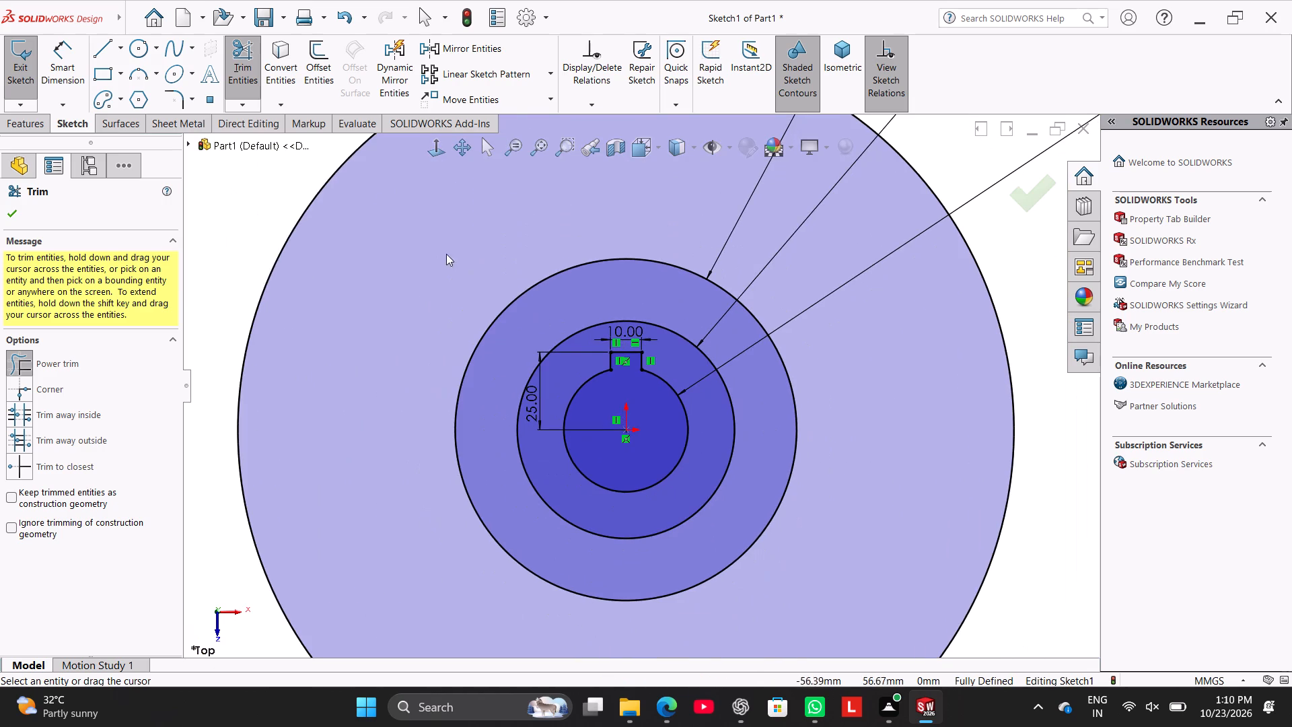
scroll(334, 300, up, 2)
right_click(331, 323)
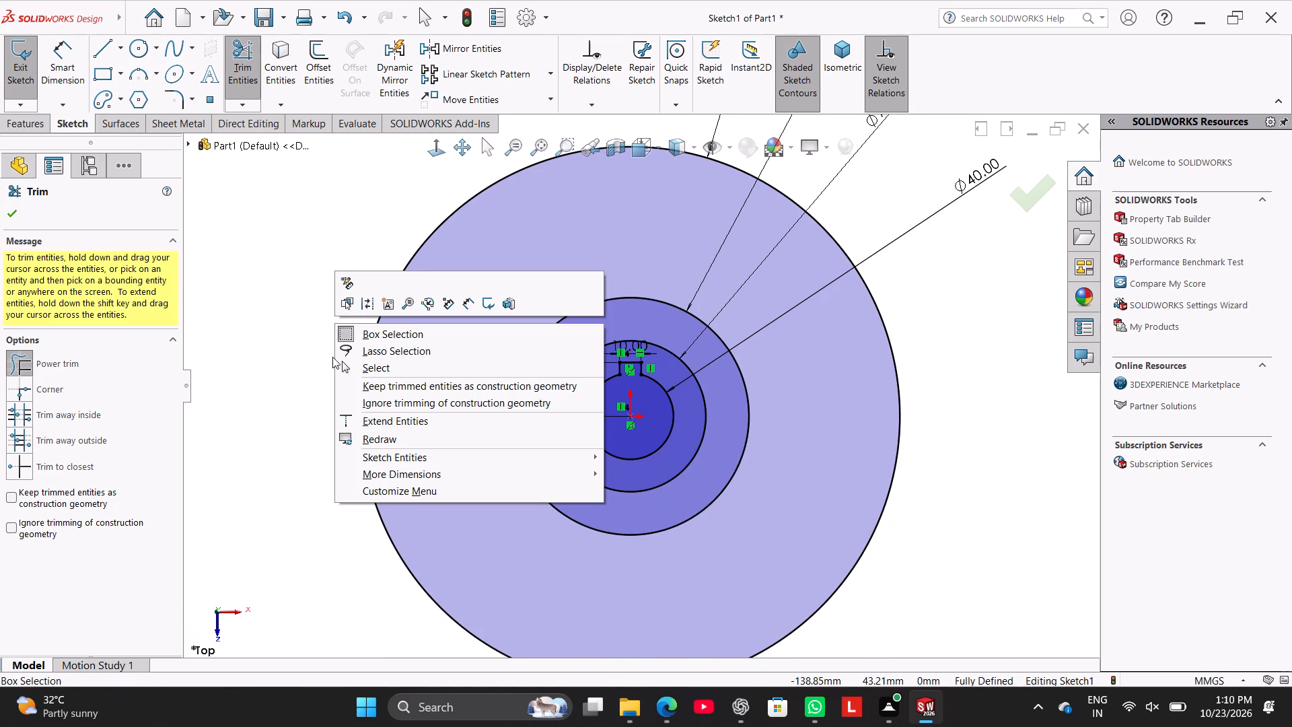
click(347, 376)
click(350, 363)
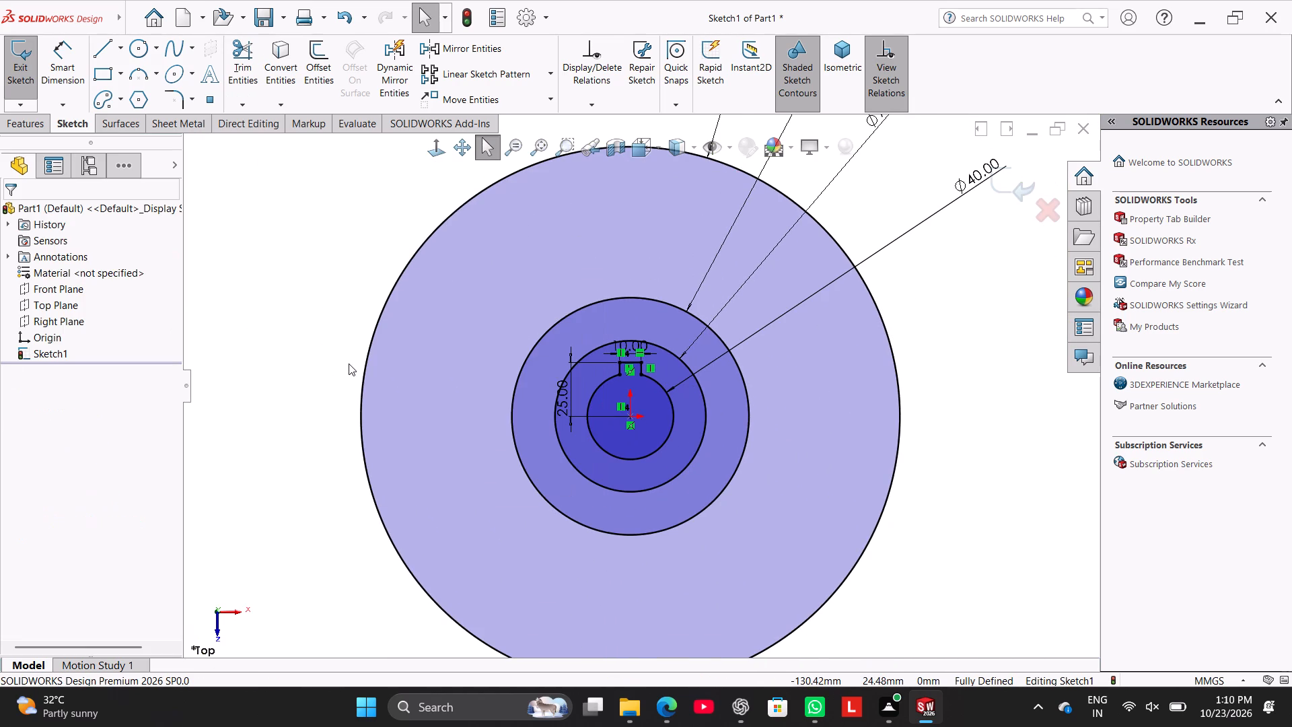
click(77, 75)
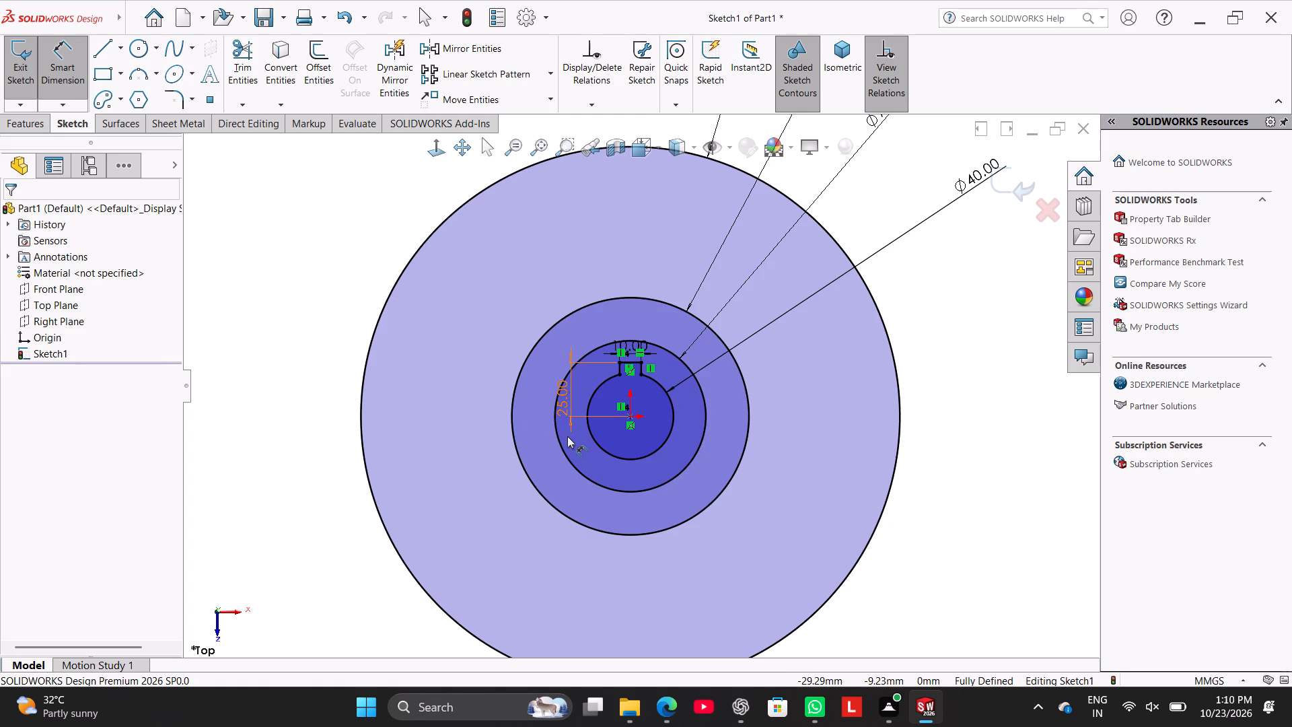
Extrude the ring between the keyed 40 mm bore and the 70 mm circle, 30 mm in Direction 1 and 20 mm in Direction 2.
click(23, 128)
click(11, 66)
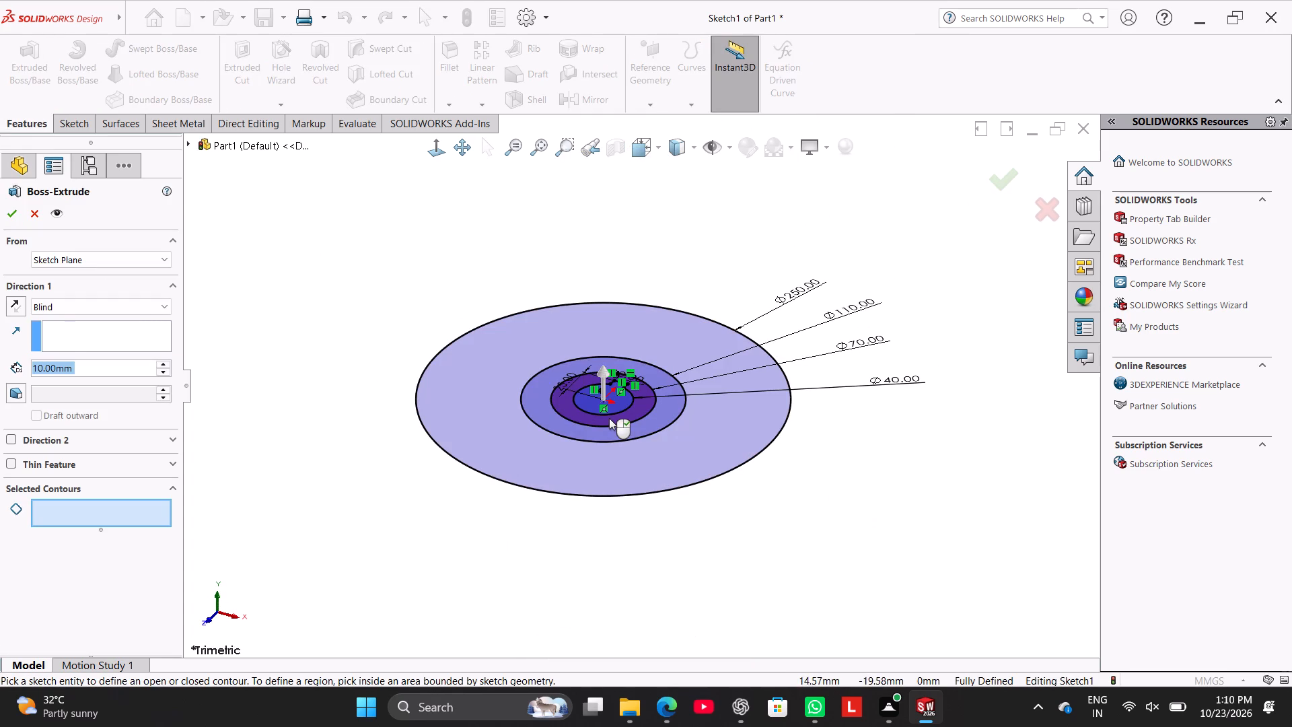
click(609, 418)
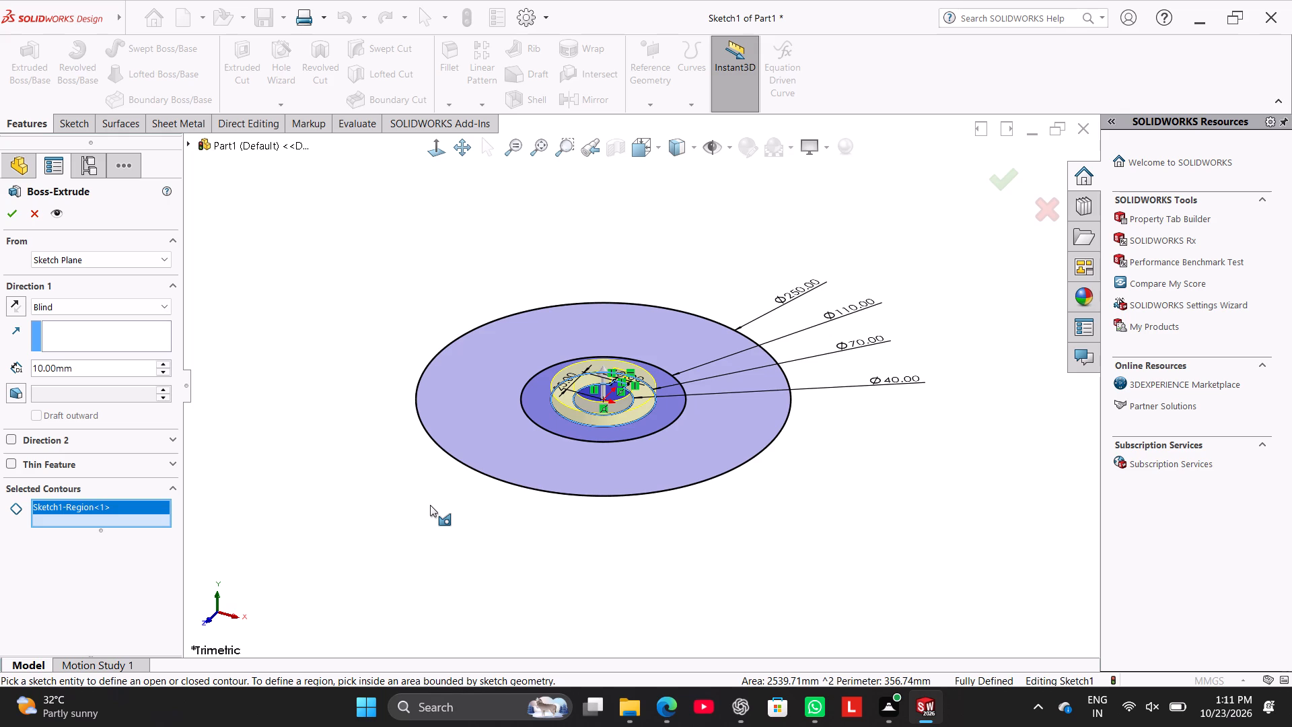
double_click(118, 374)
text(30)
key(Return)
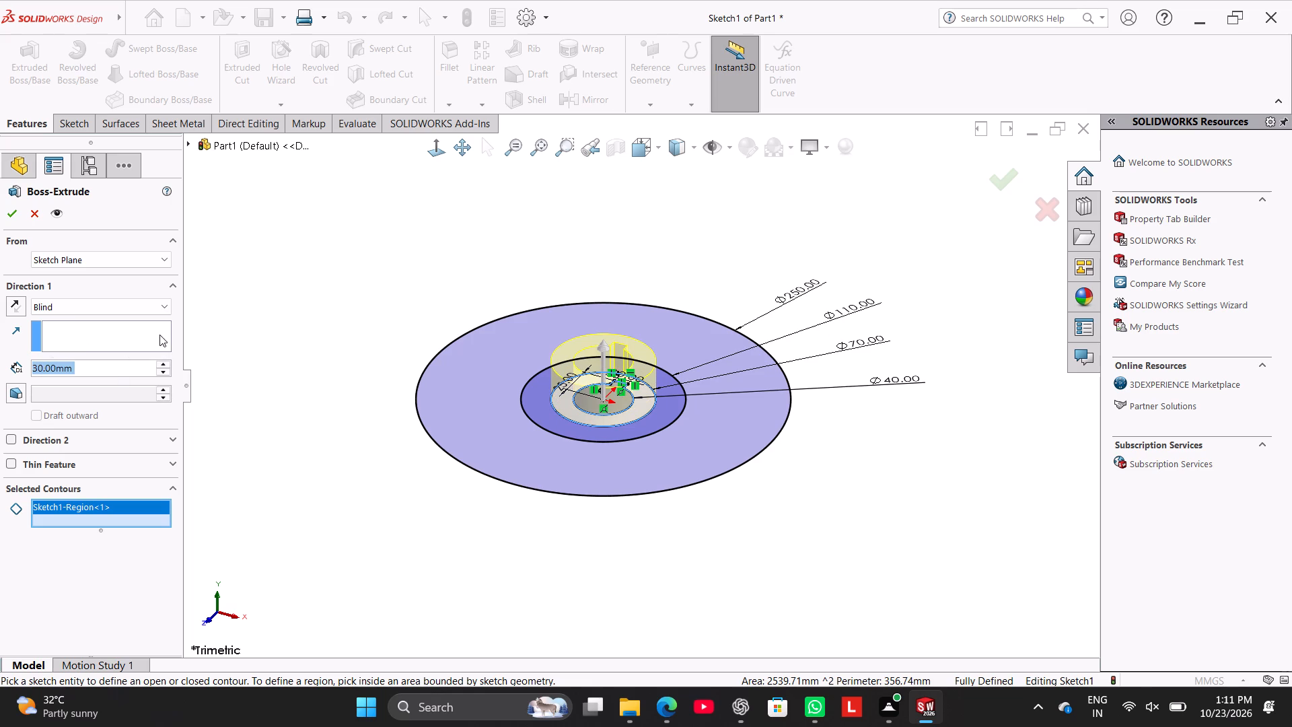
click(14, 443)
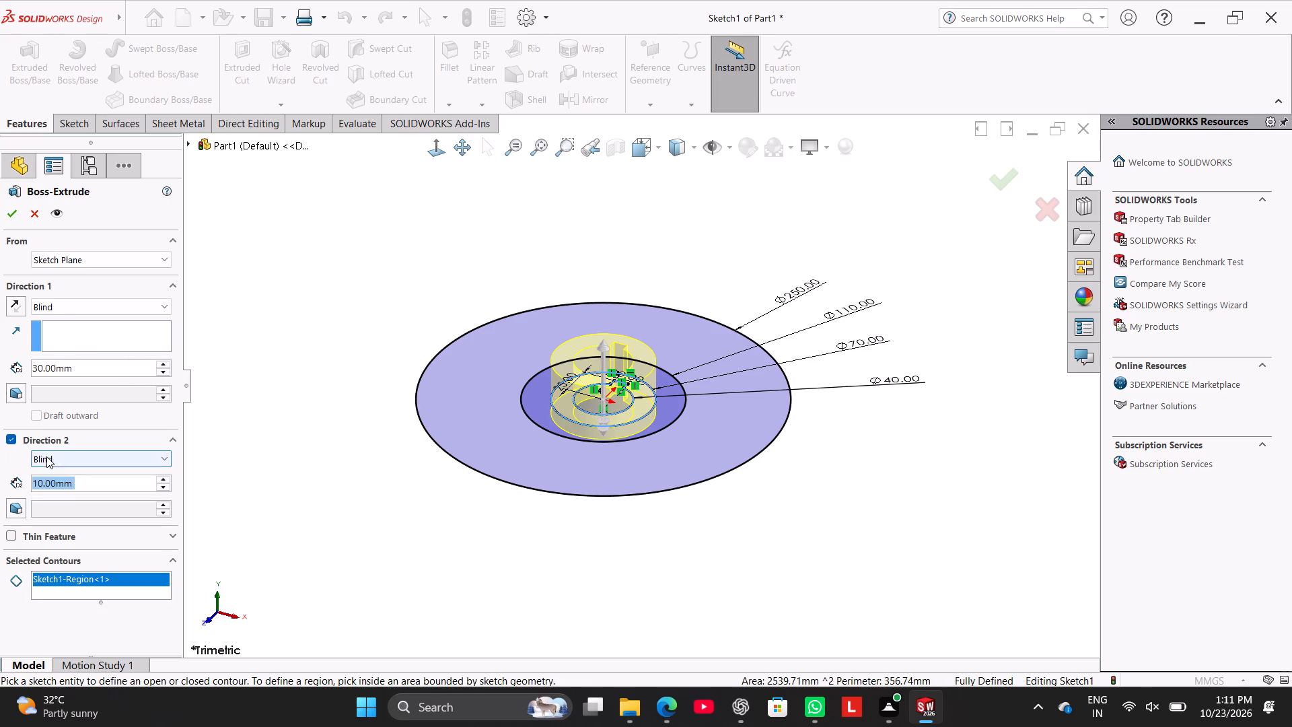
text(20)
key(Return)
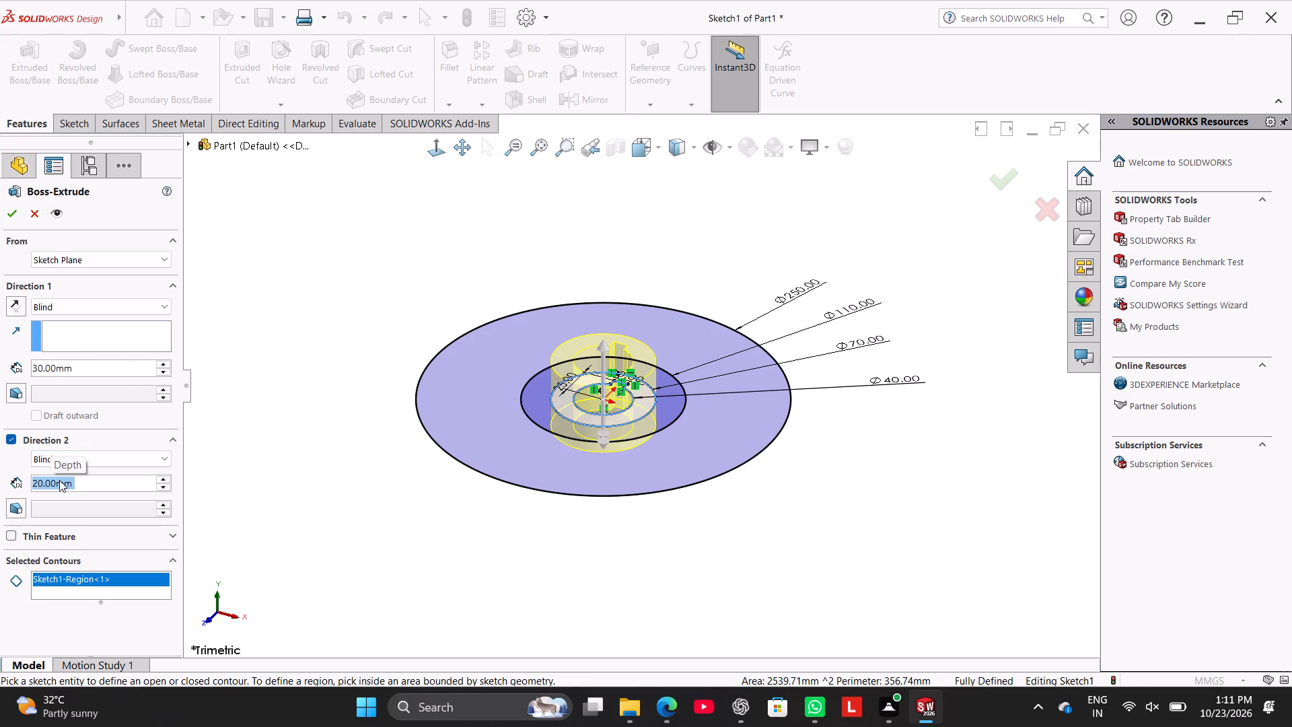
middle_drag(406, 605, 440, 501)
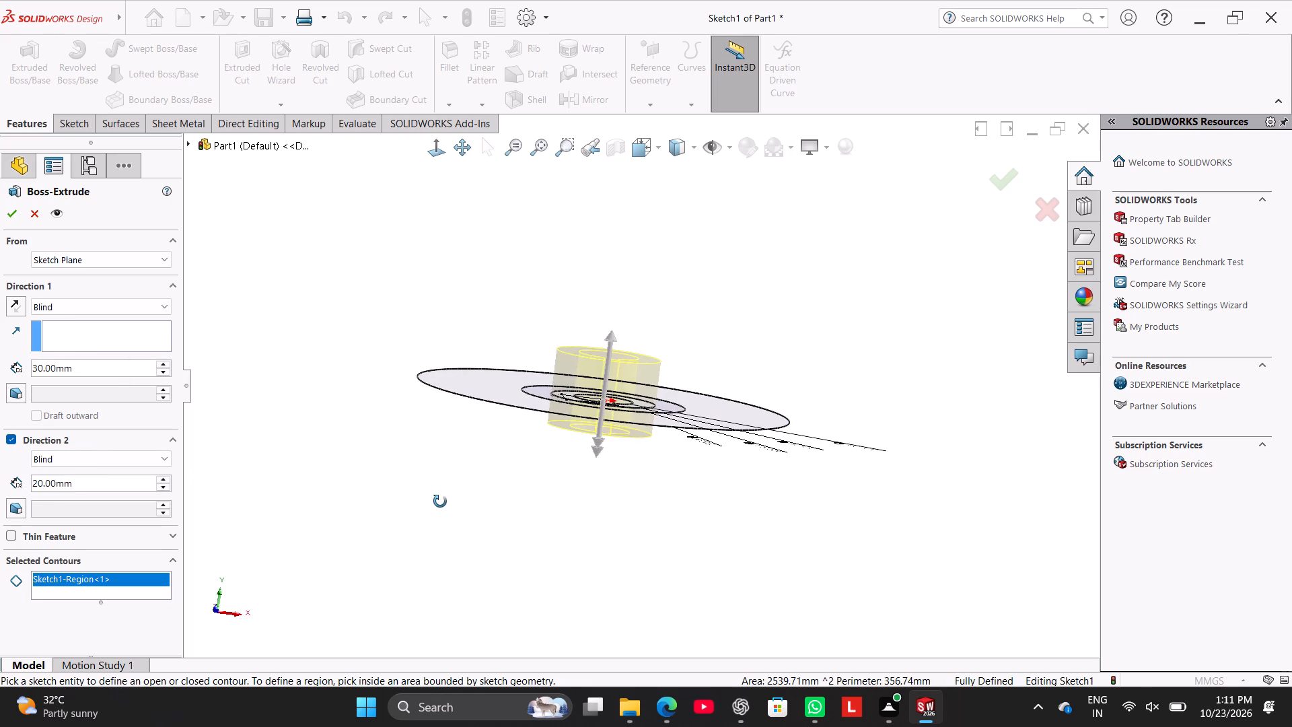
middle_drag(440, 501, 457, 497)
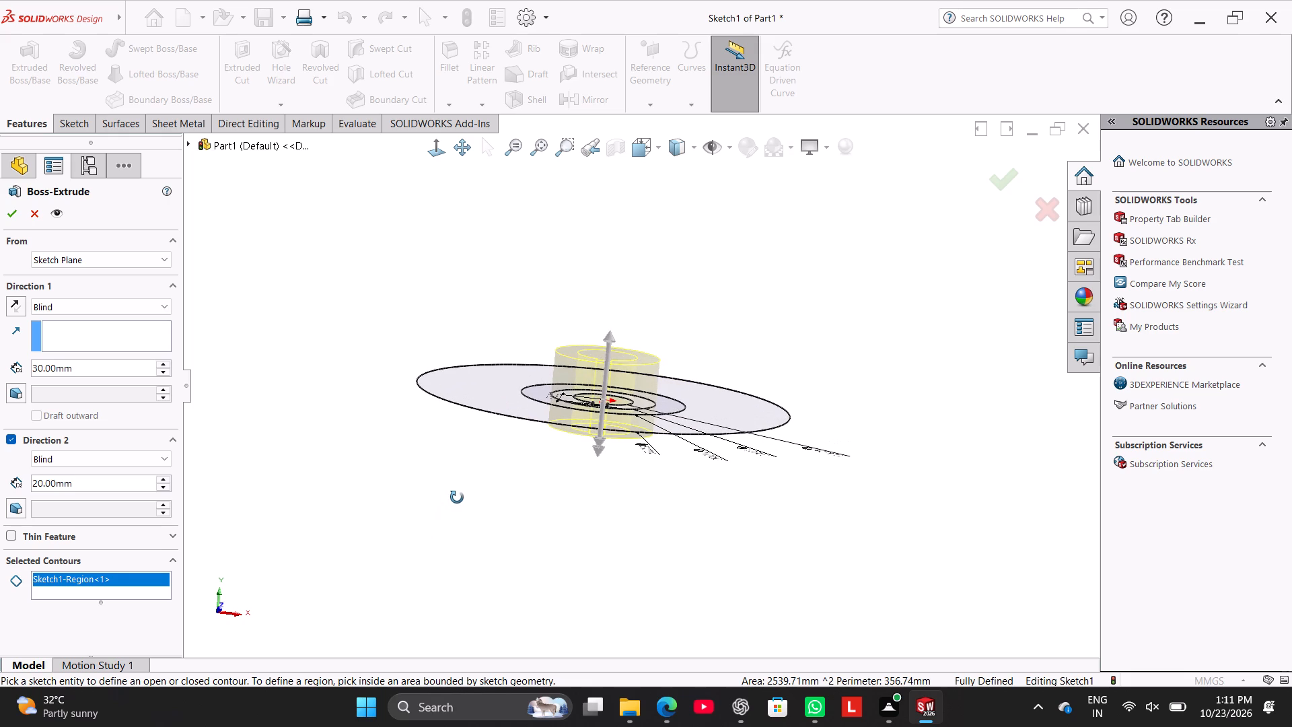
middle_drag(457, 497, 460, 497)
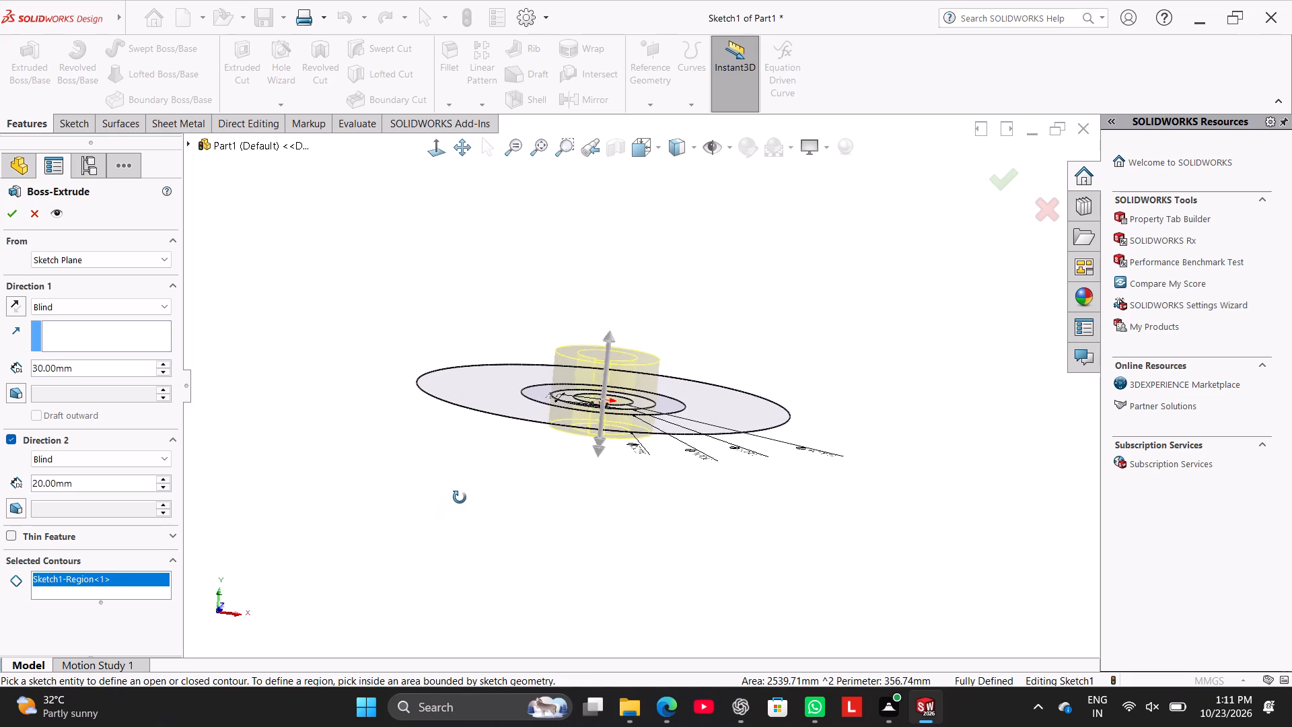
middle_drag(460, 497, 471, 487)
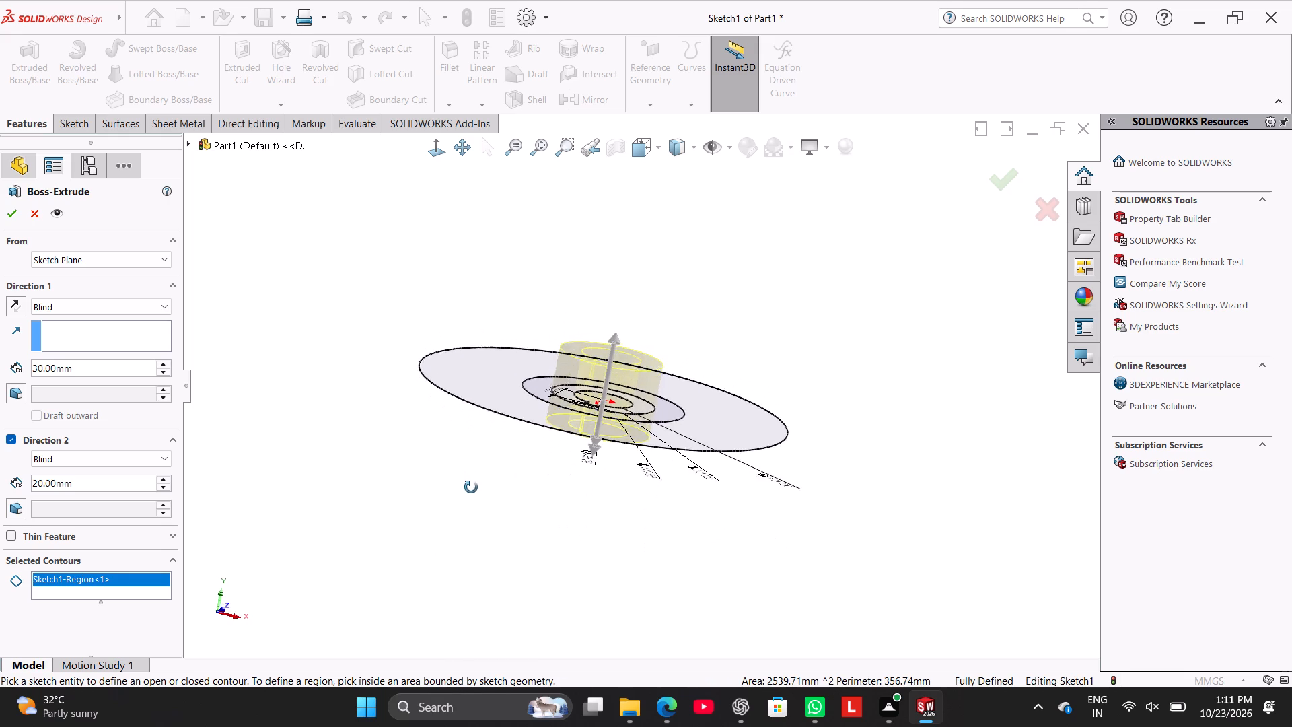
middle_drag(471, 487, 478, 505)
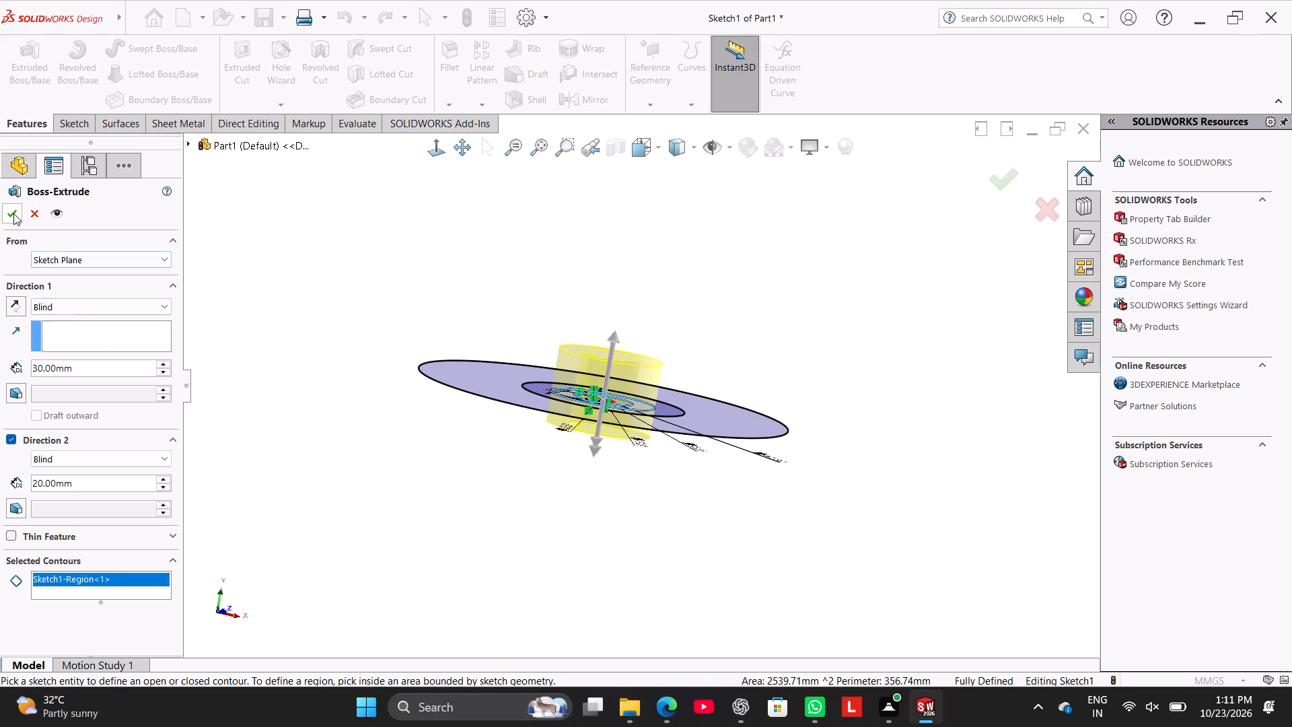
click(13, 213)
Extrude the two Sketch1 rings between the 70, 110 and 250 mm circles 10 mm, merged with the hub.
right_drag(394, 498, 569, 378)
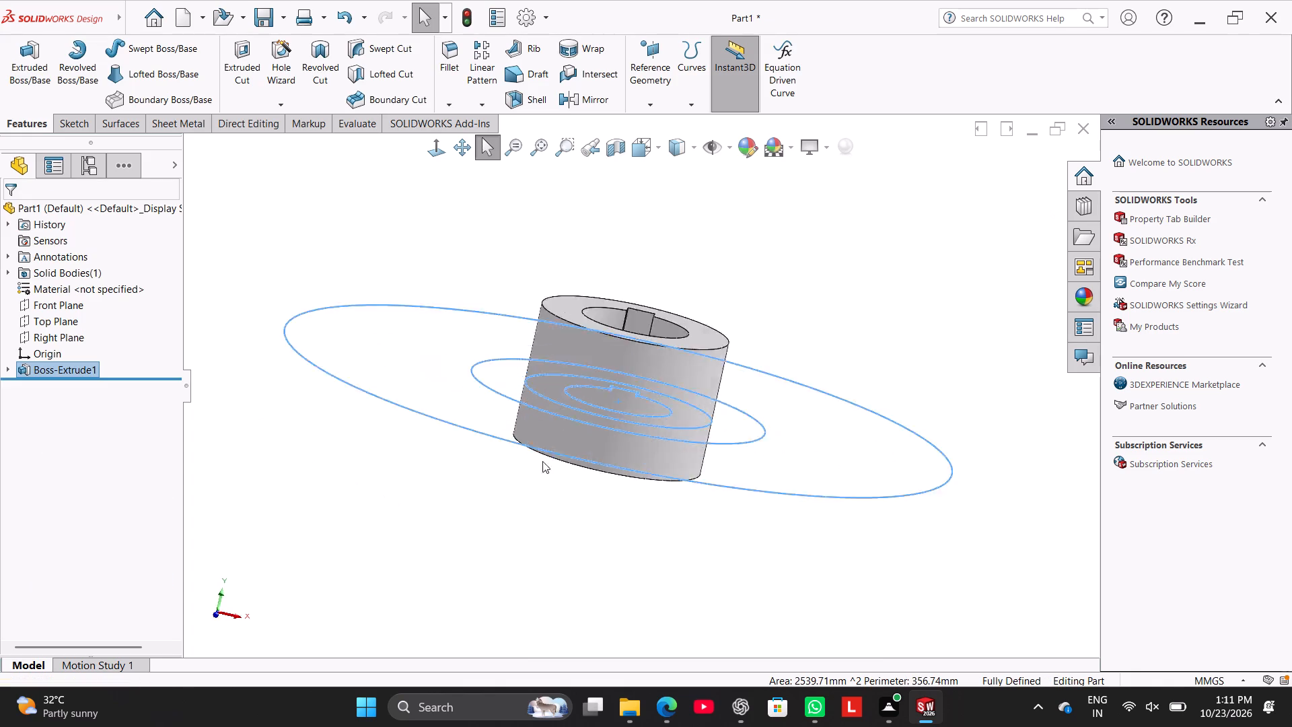
scroll(498, 519, up, 6)
right_drag(427, 587, 517, 479)
scroll(466, 518, up, 2)
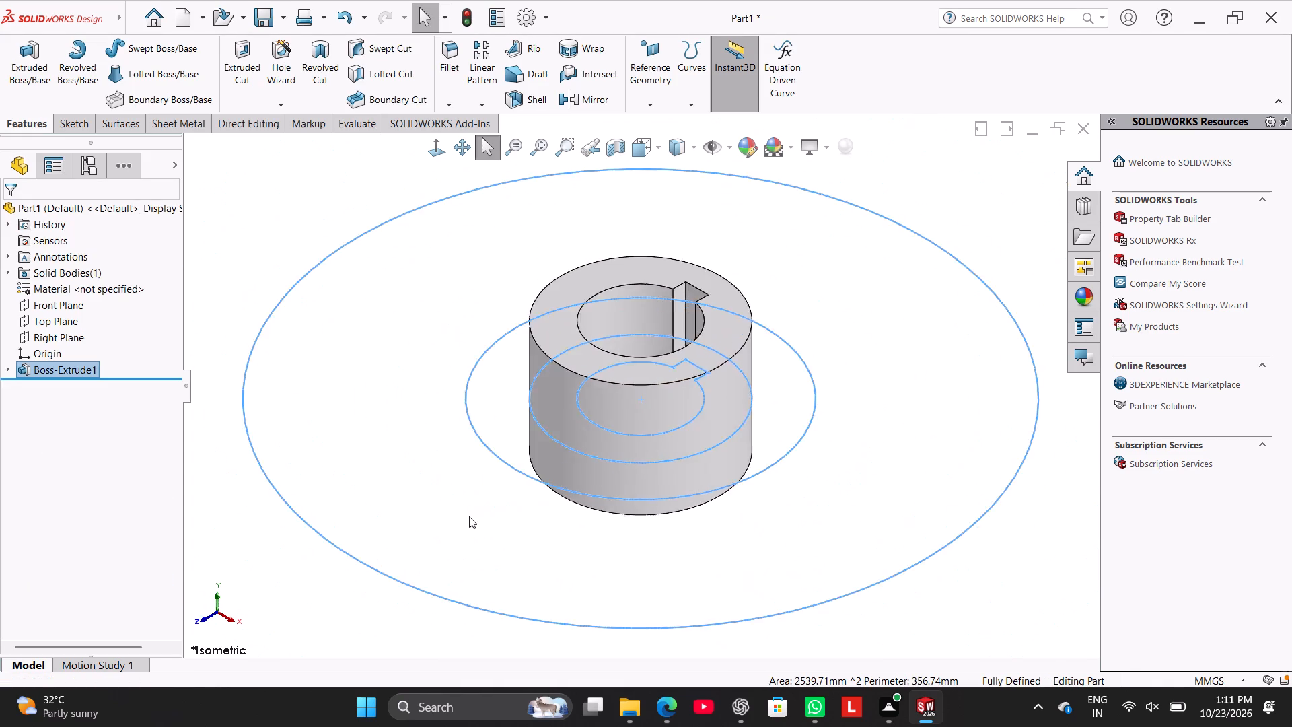
scroll(469, 516, up, 4)
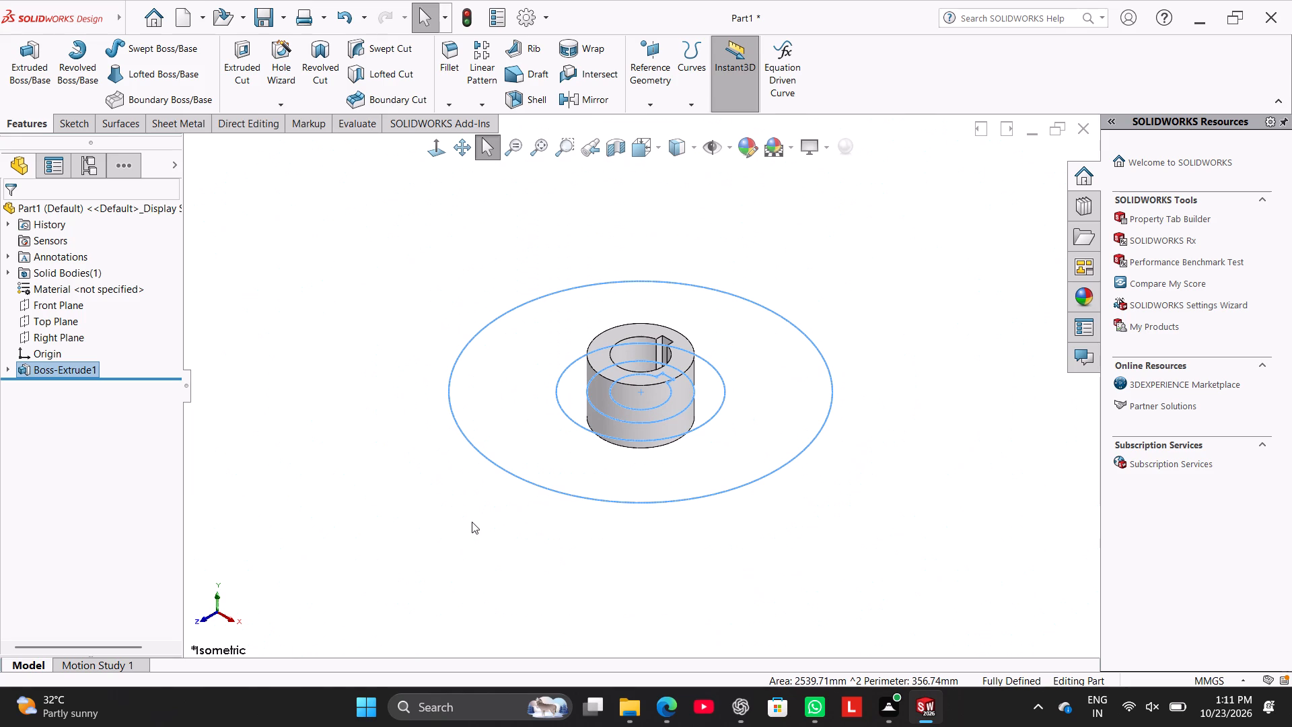
click(11, 370)
click(43, 390)
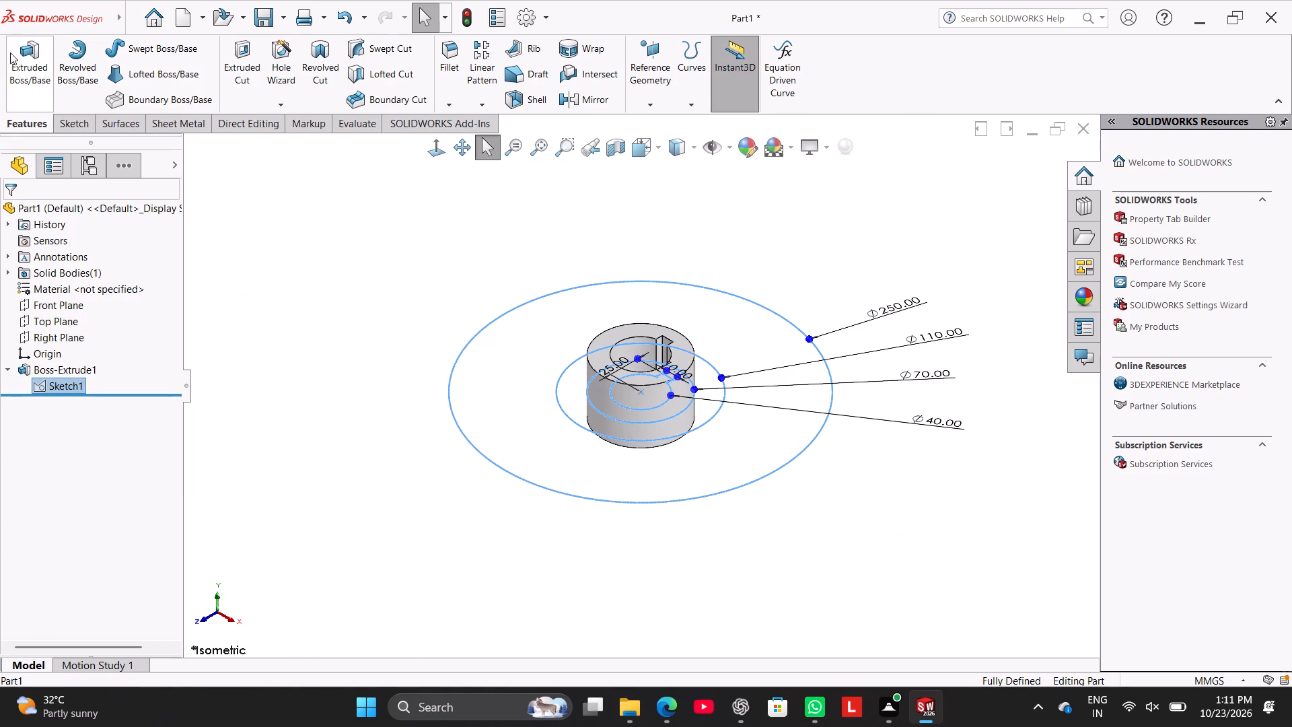
click(32, 67)
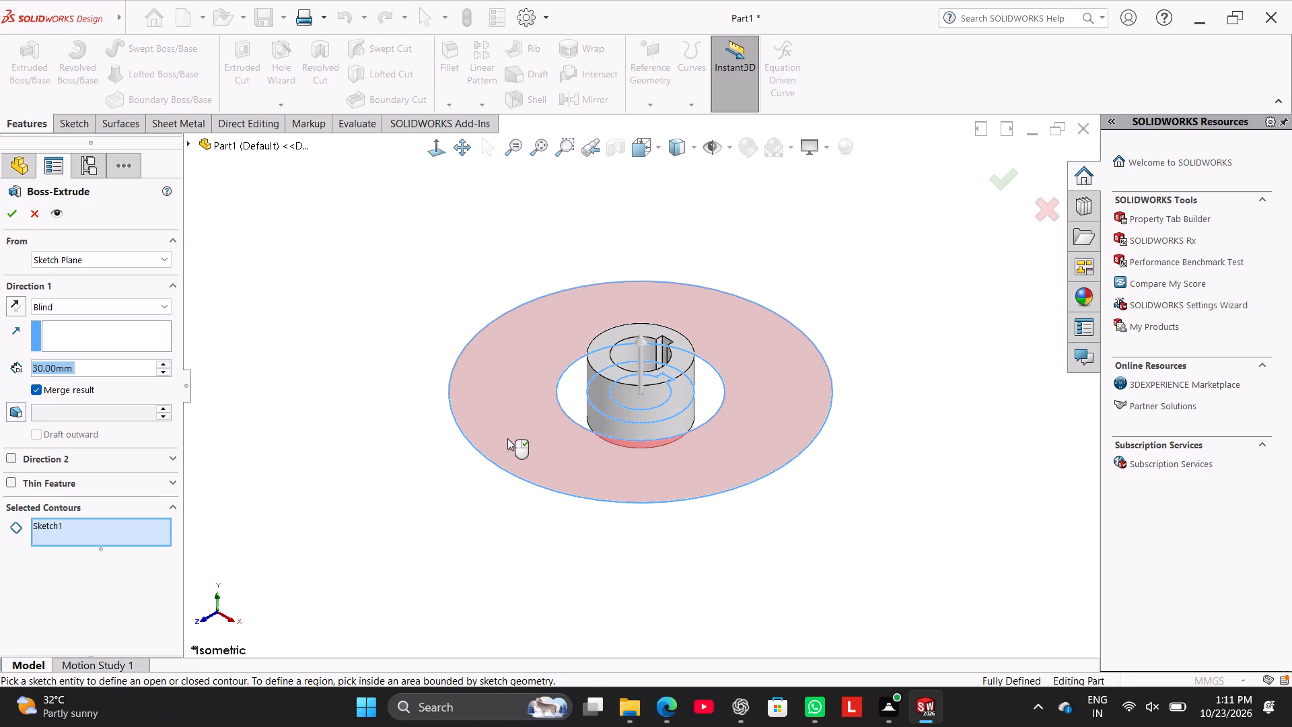
click(507, 438)
click(567, 393)
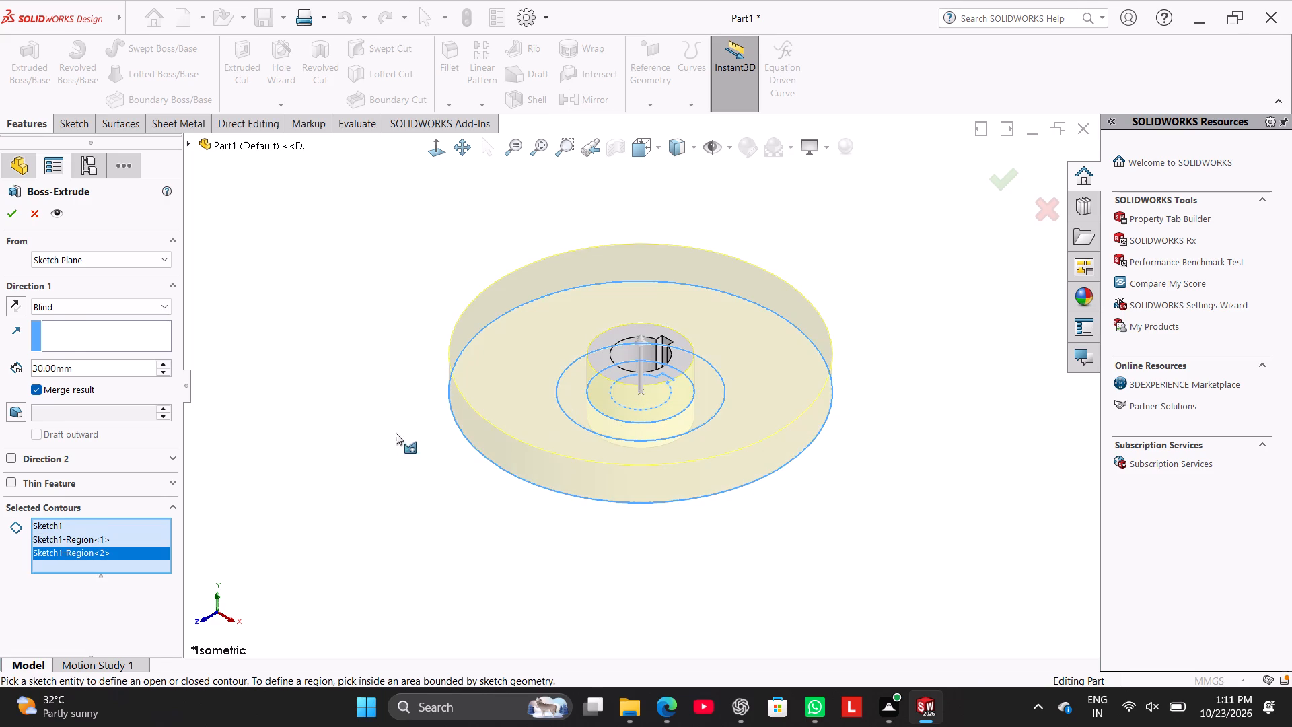
middle_drag(369, 428, 374, 501)
double_click(95, 376)
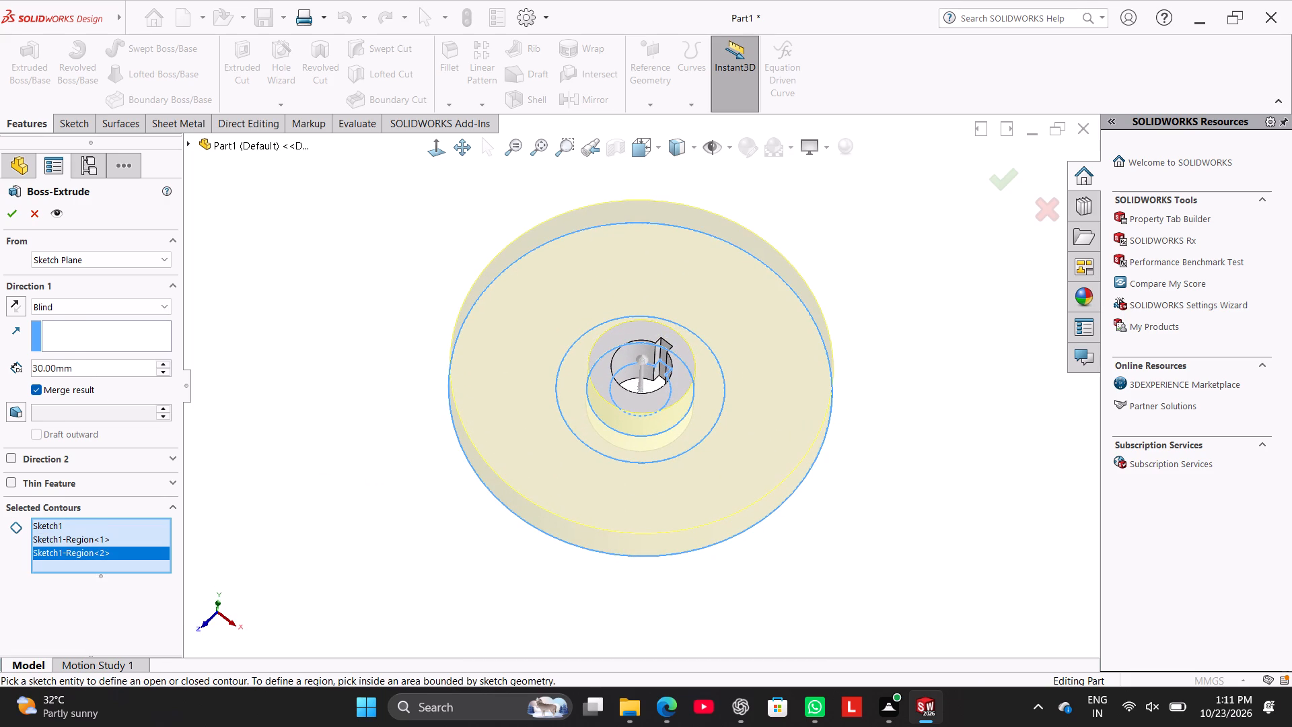
double_click(95, 366)
text(10)
key(Return)
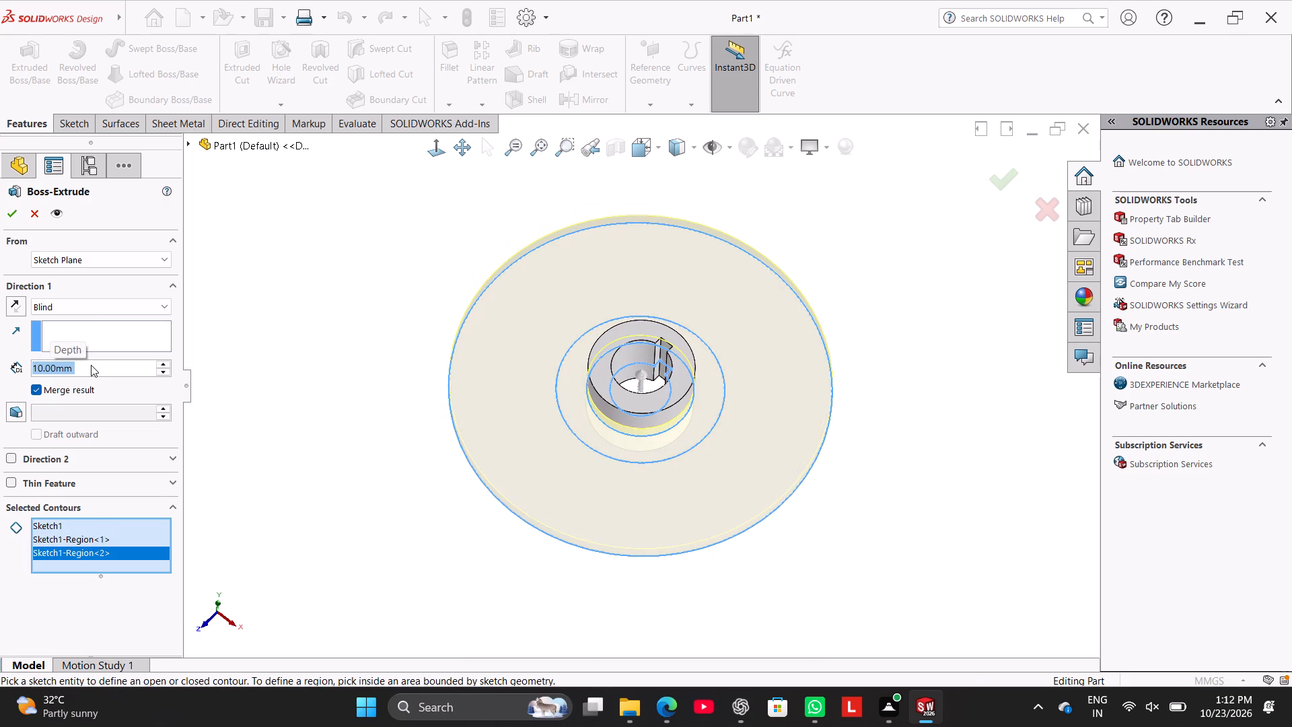
click(13, 211)
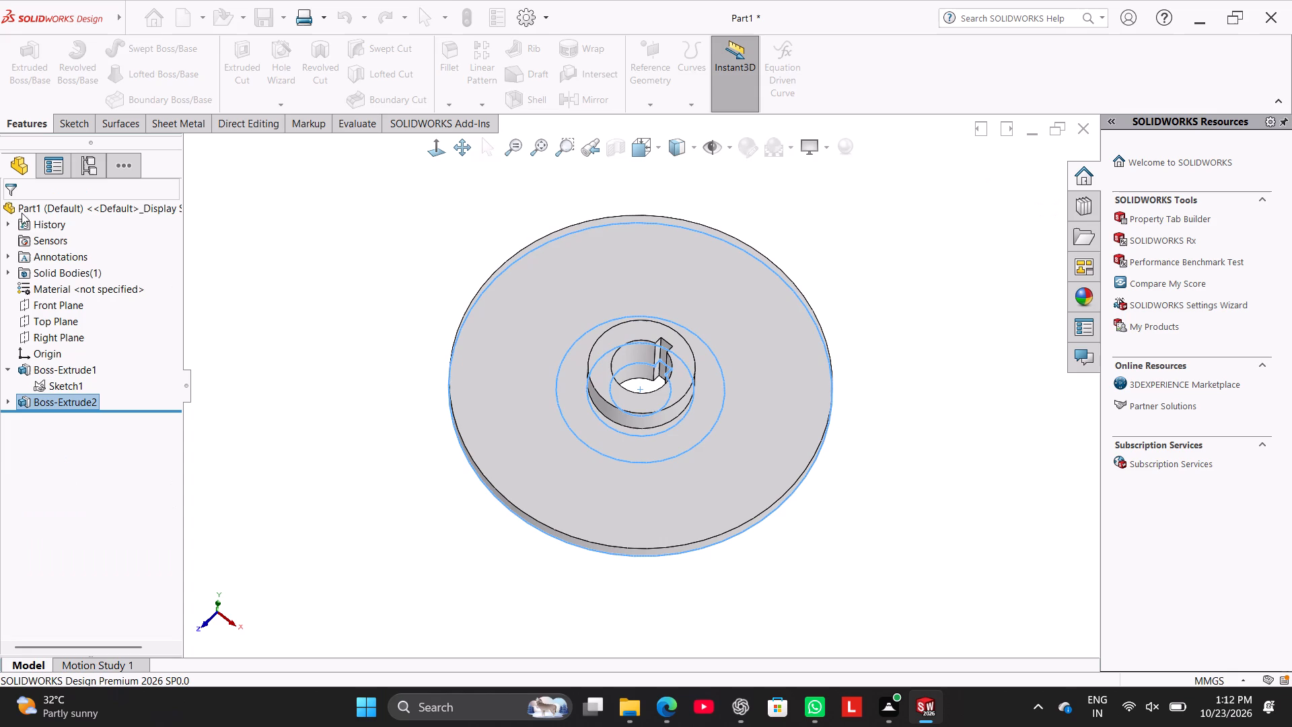
Start a sketch on the upper flat face of the 250 mm disc.
drag(345, 378, 357, 399)
right_drag(358, 530, 786, 243)
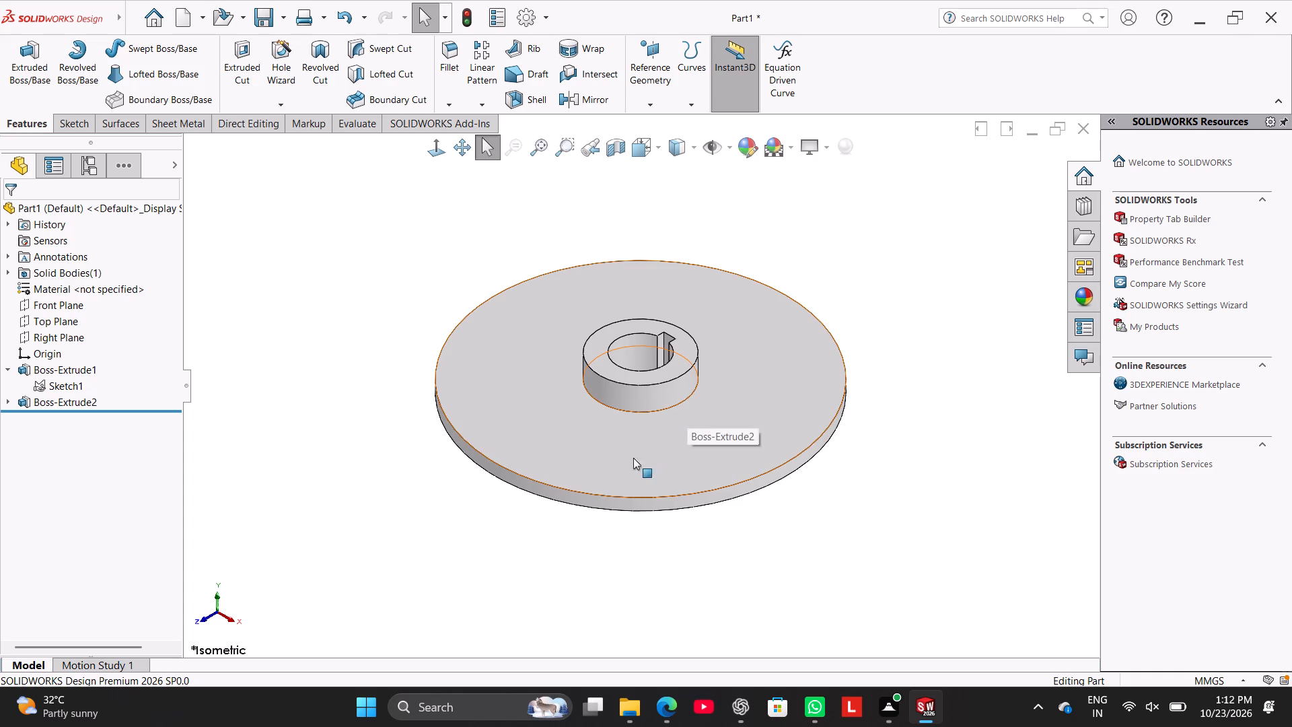
right_click(776, 407)
click(808, 392)
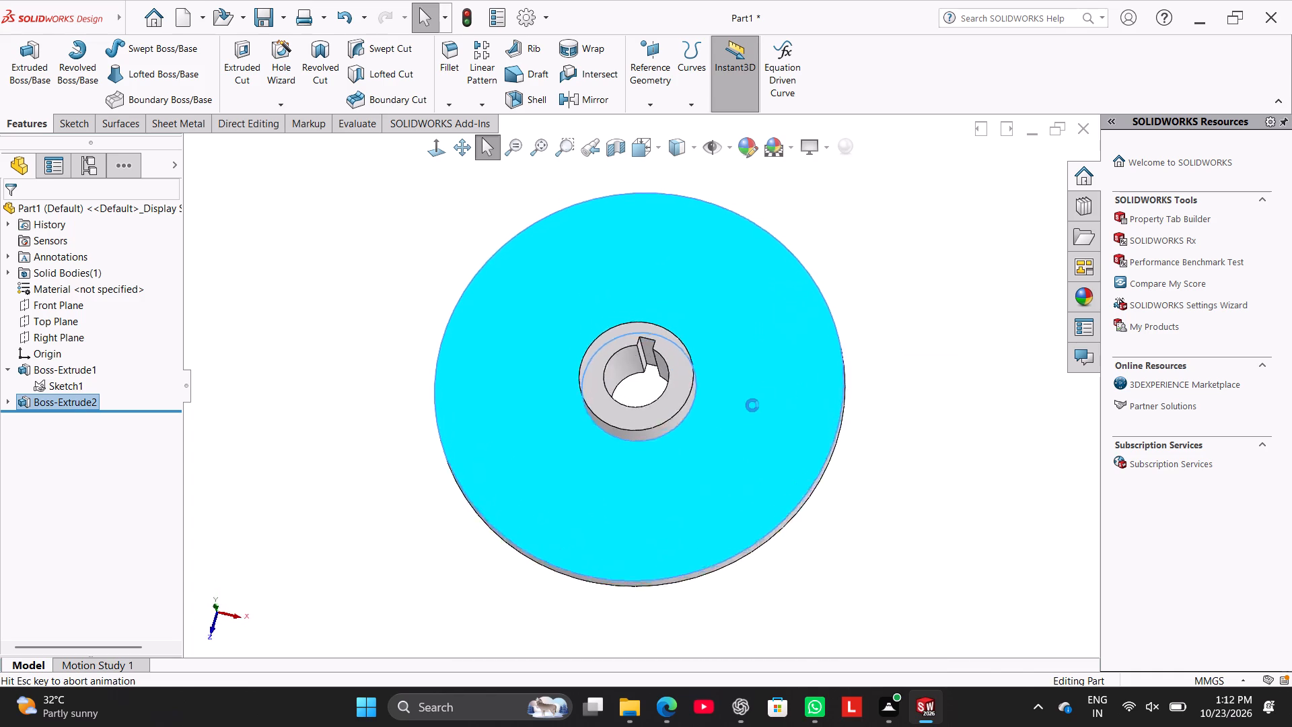
click(330, 295)
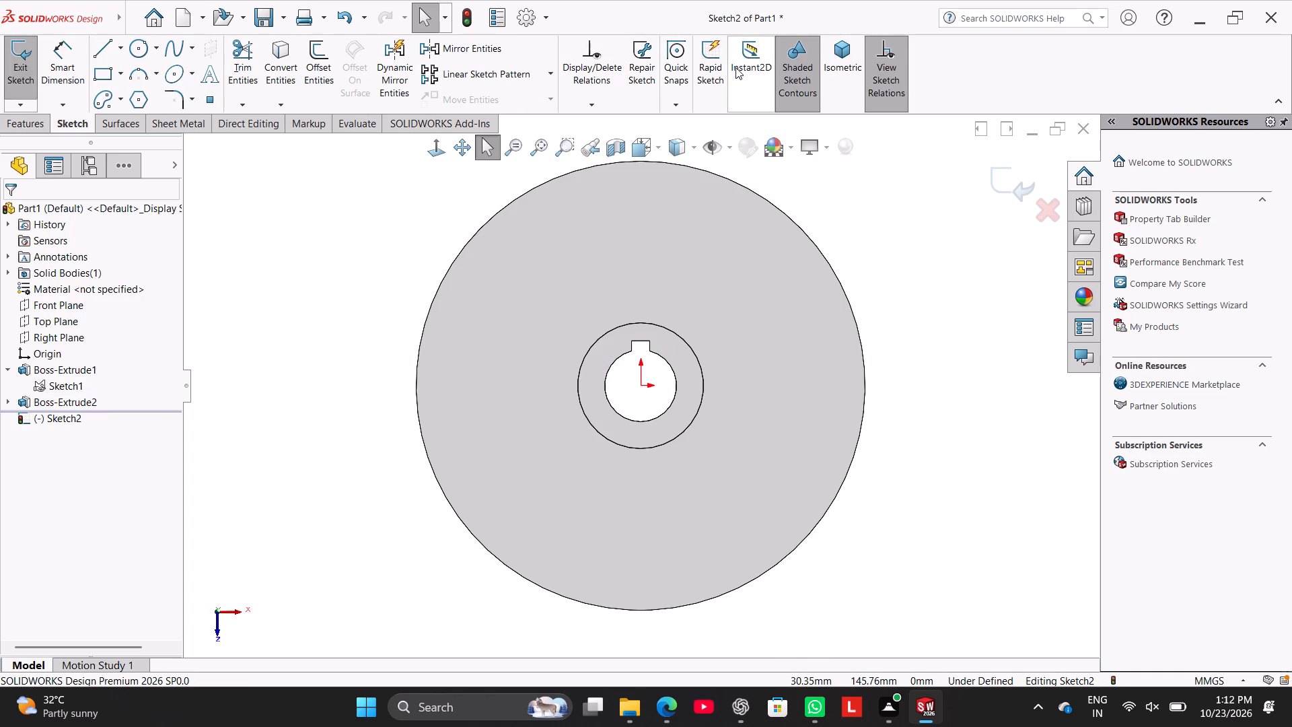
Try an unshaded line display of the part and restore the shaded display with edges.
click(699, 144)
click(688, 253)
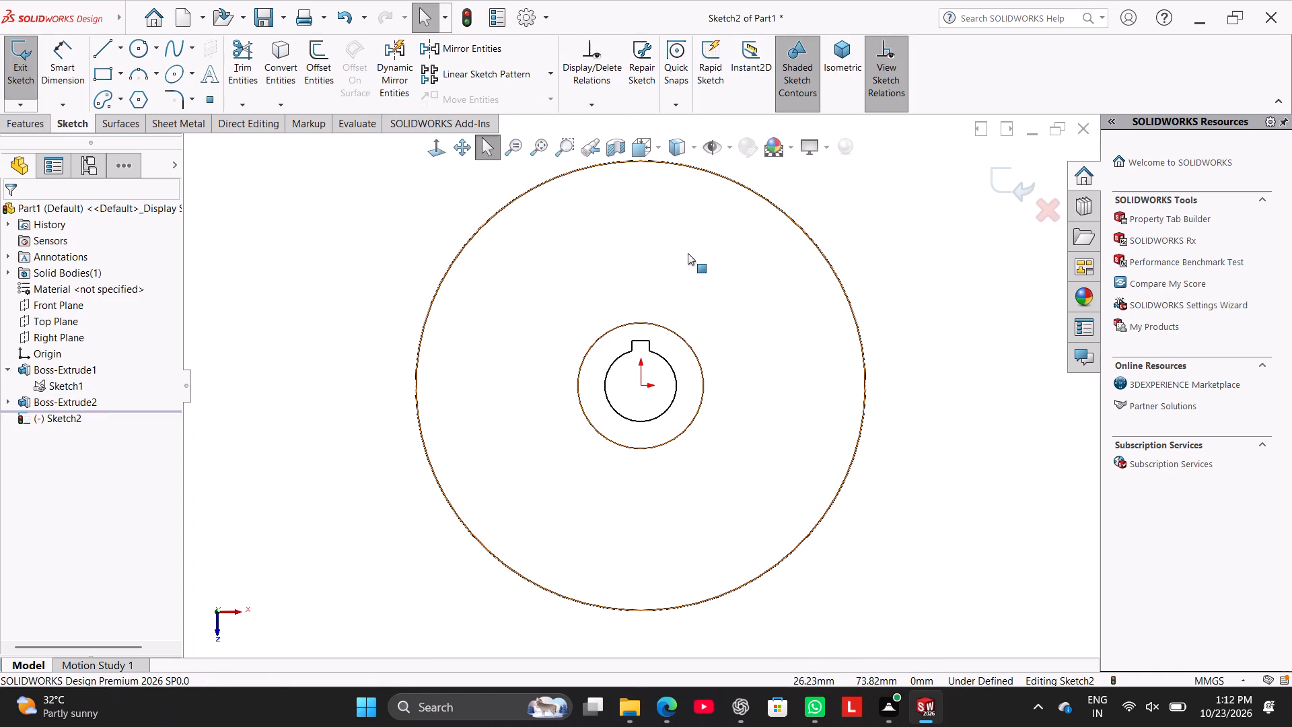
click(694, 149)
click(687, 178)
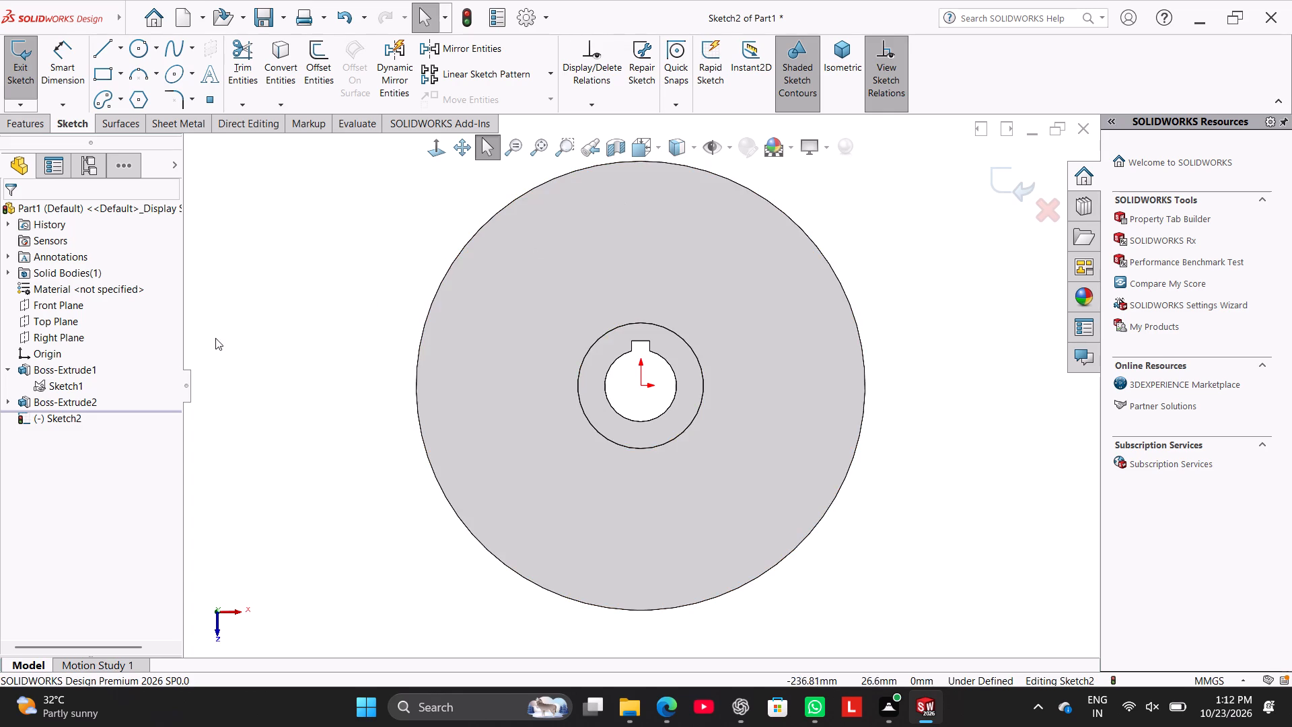
Show Sketch1 in the model.
click(76, 381)
click(97, 358)
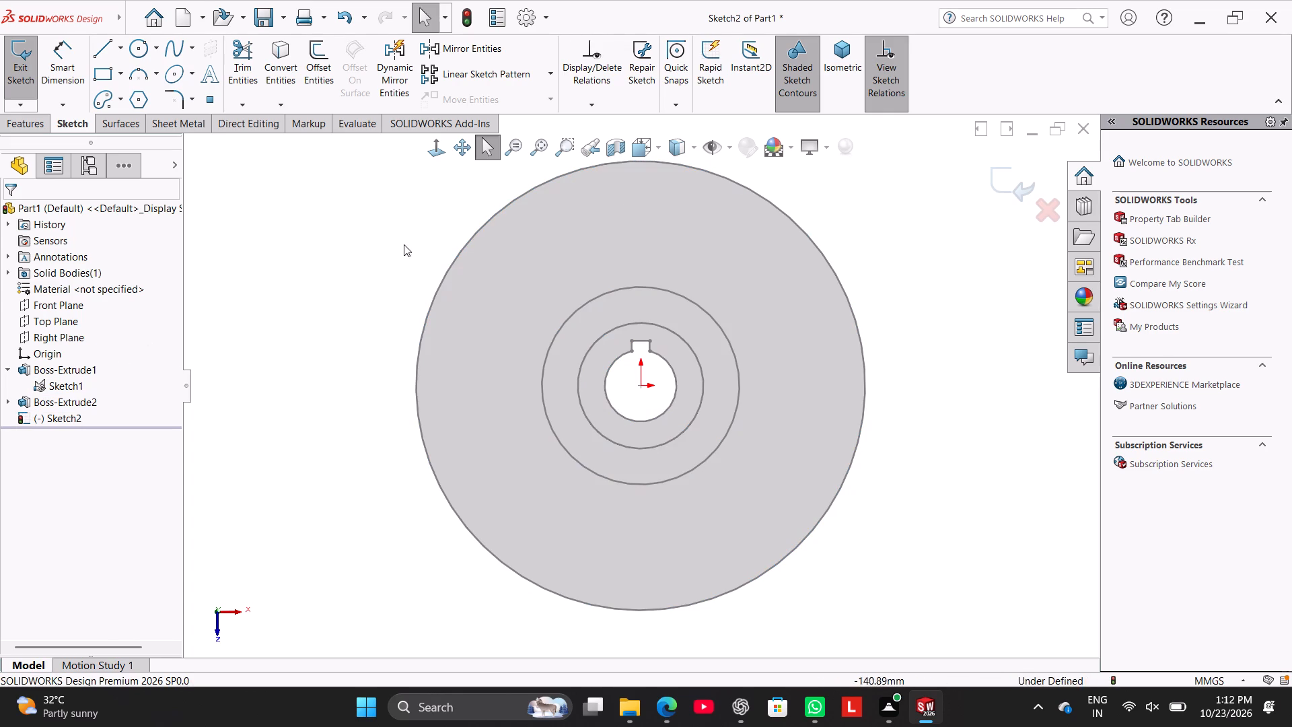
Convert Sketch1's 110 mm circle into the disc-face sketch with Convert Entities and exit the sketch.
click(275, 45)
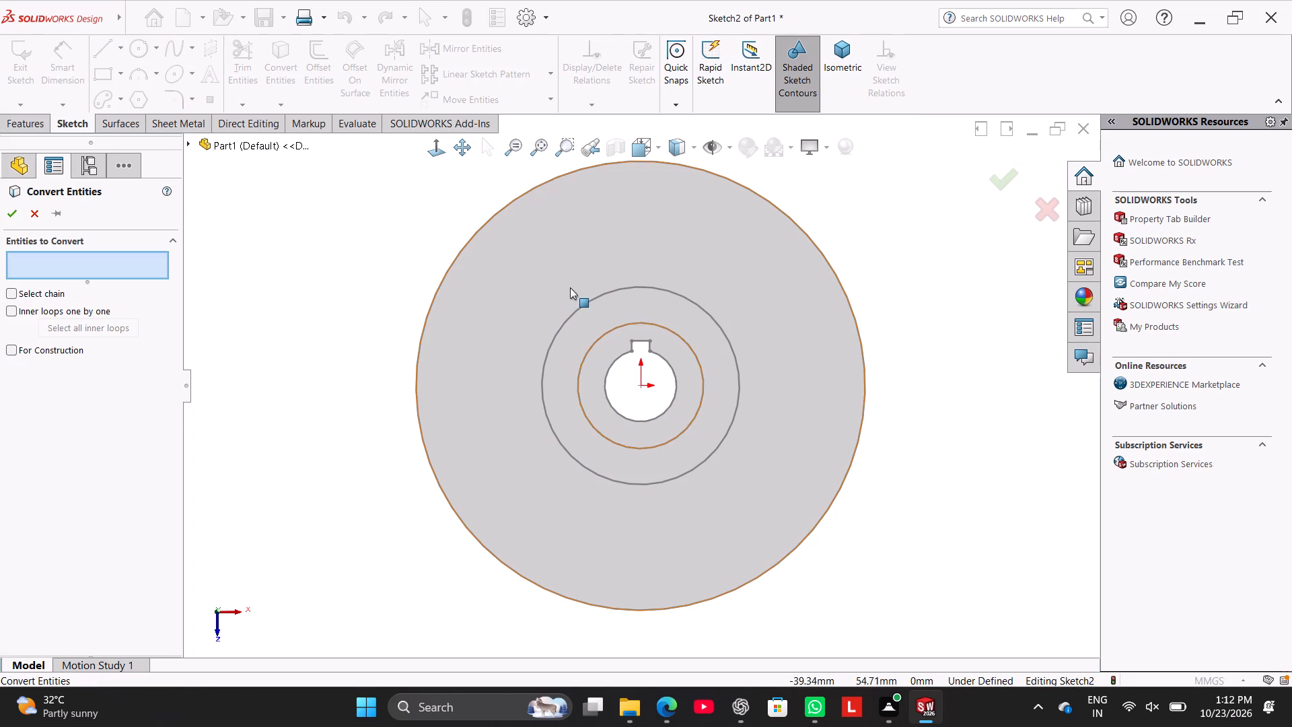
click(597, 296)
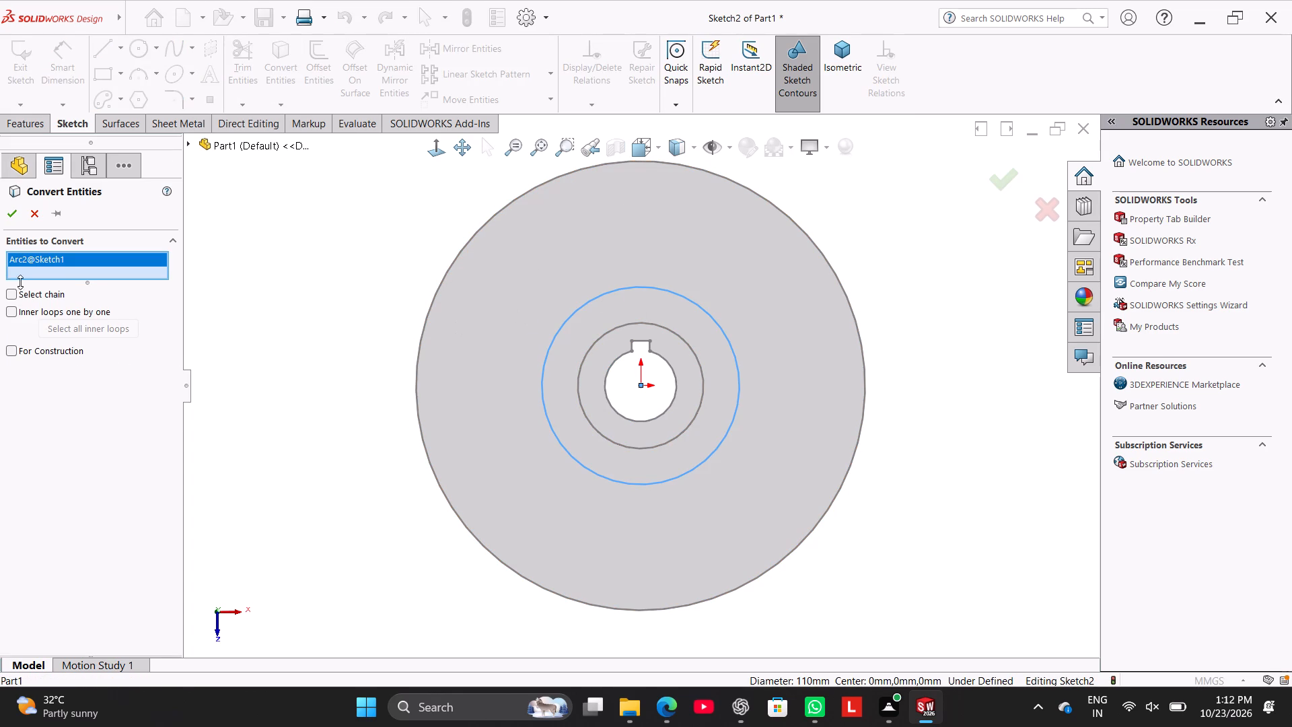
click(12, 213)
click(281, 242)
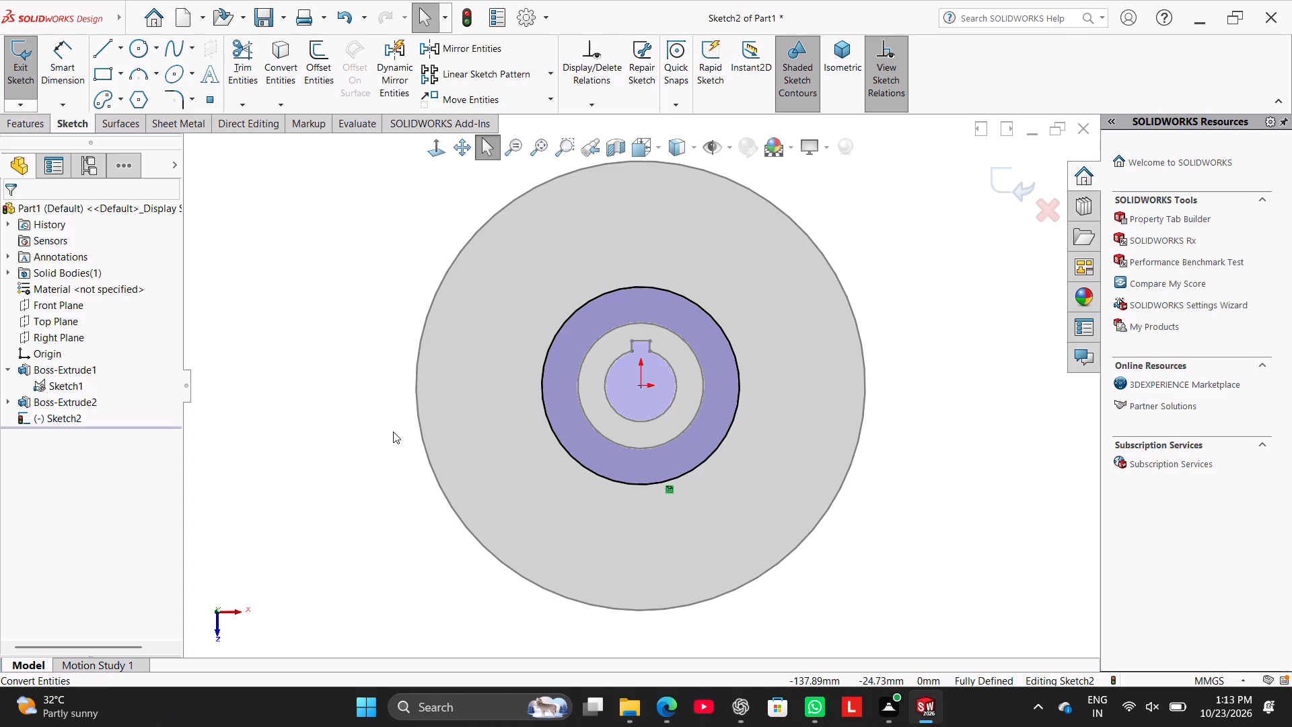
middle_drag(343, 501, 414, 277)
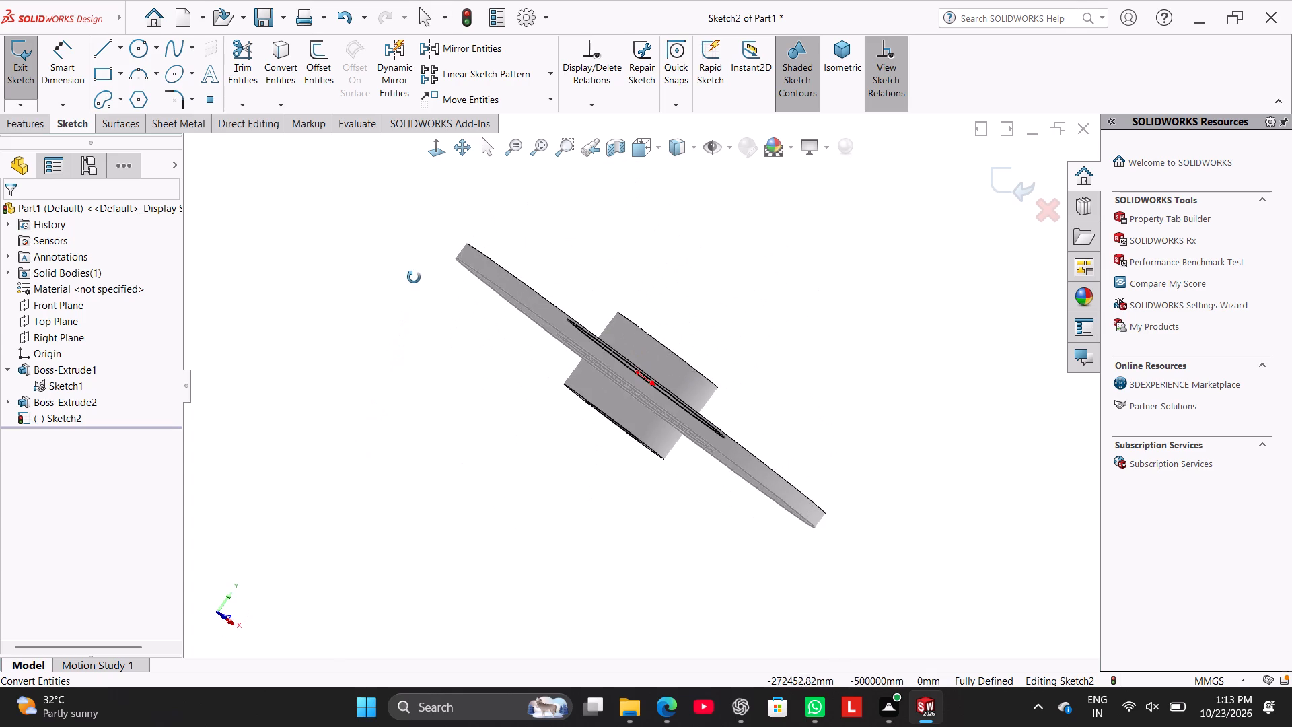
middle_drag(414, 277, 406, 306)
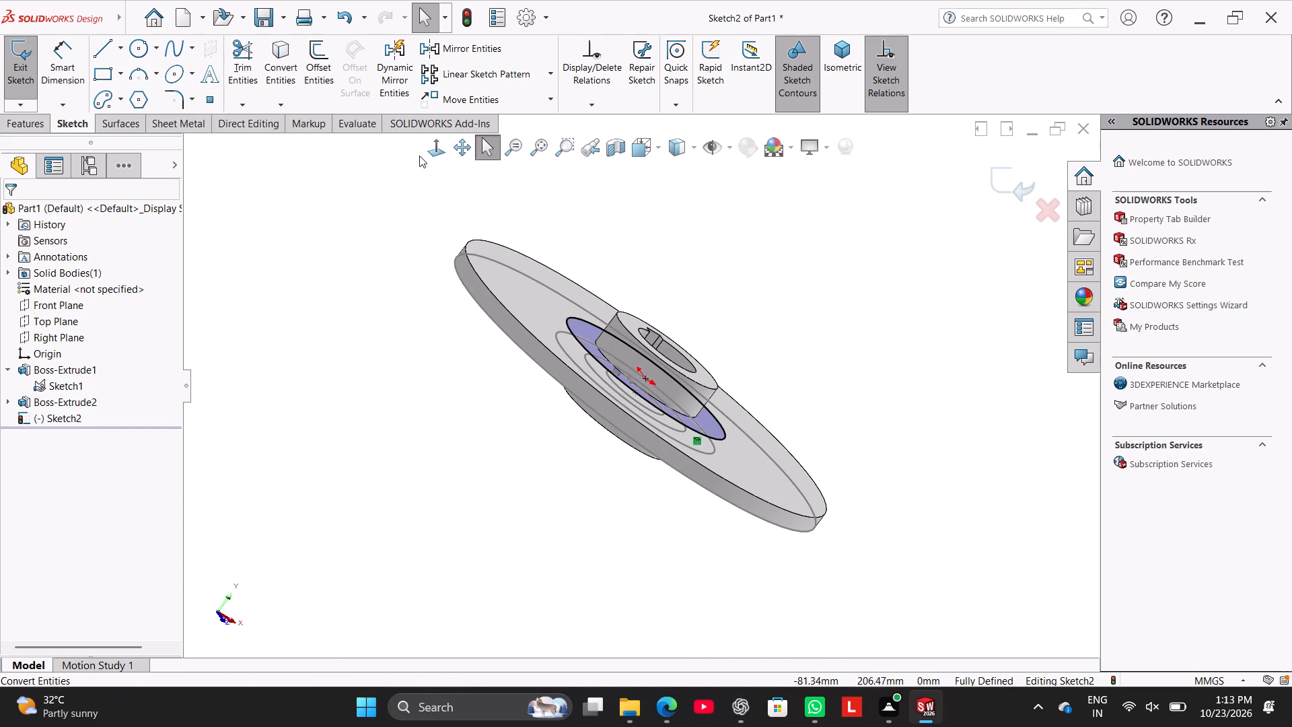
click(17, 63)
Edit Boss-Extrude2 and reverse the extrusion direction of the 250 mm disc.
right_drag(430, 449, 498, 345)
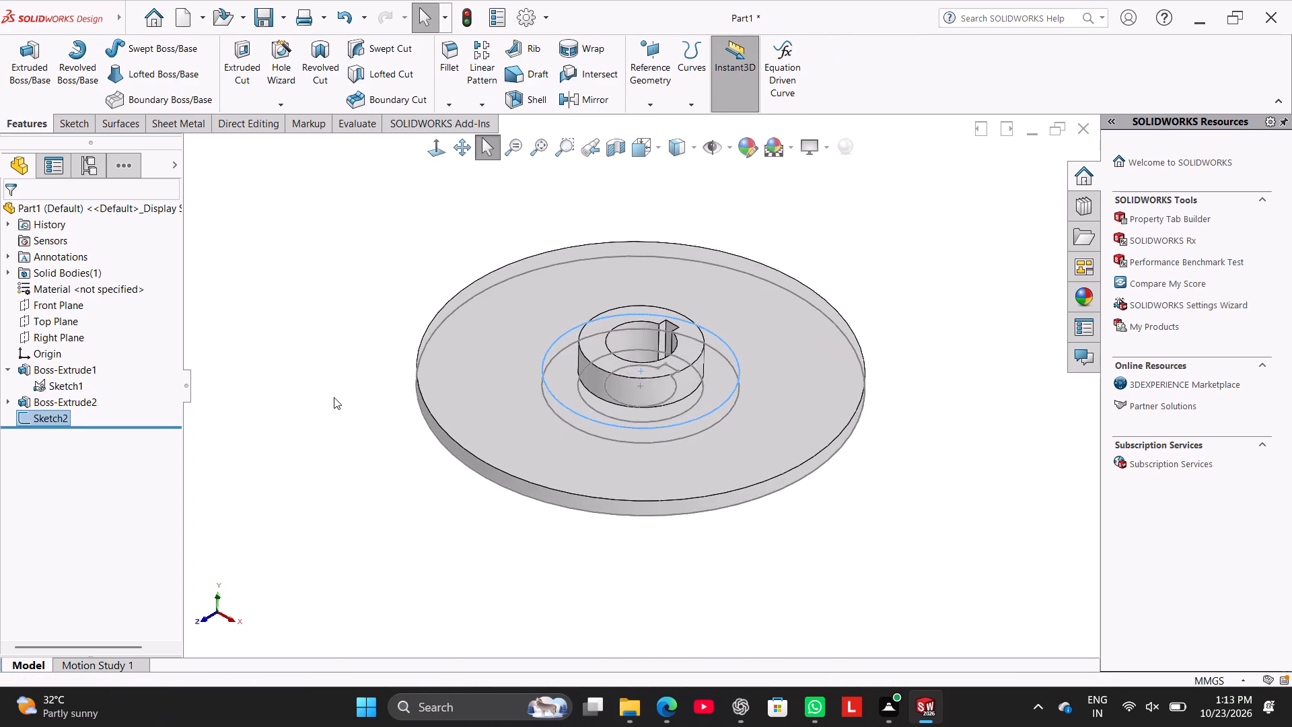
click(12, 402)
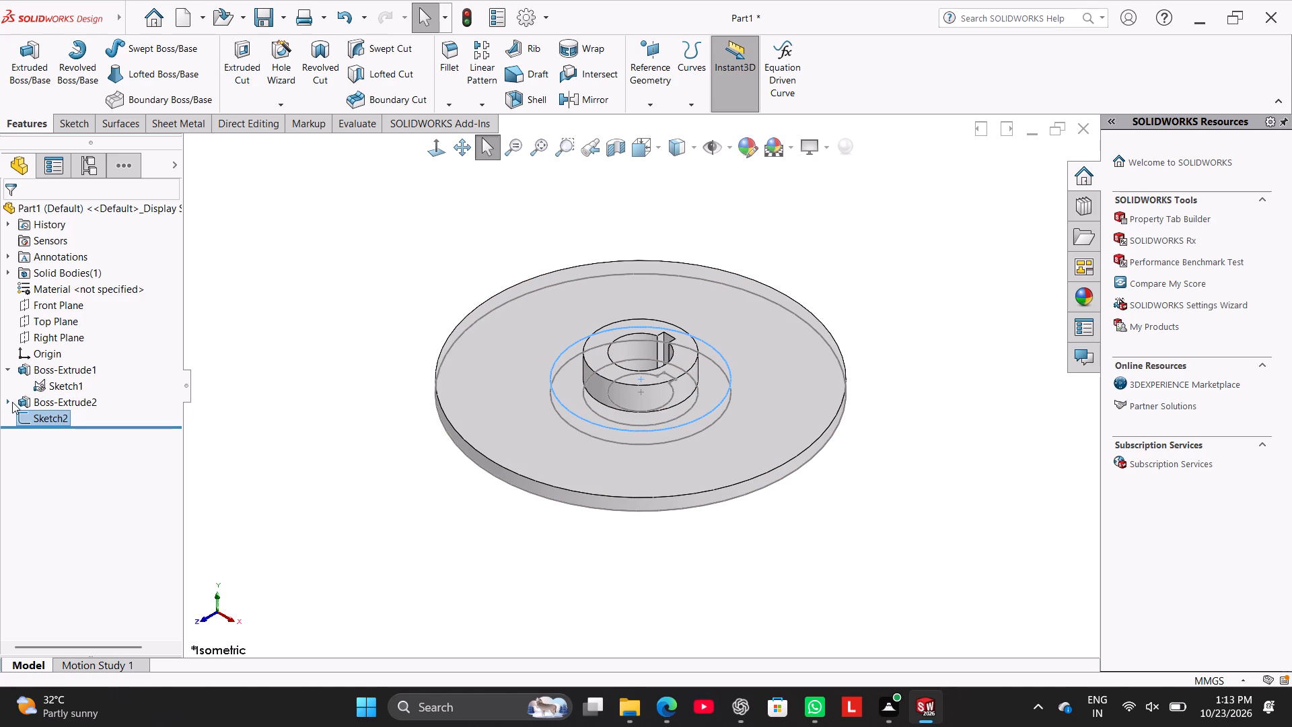
click(14, 401)
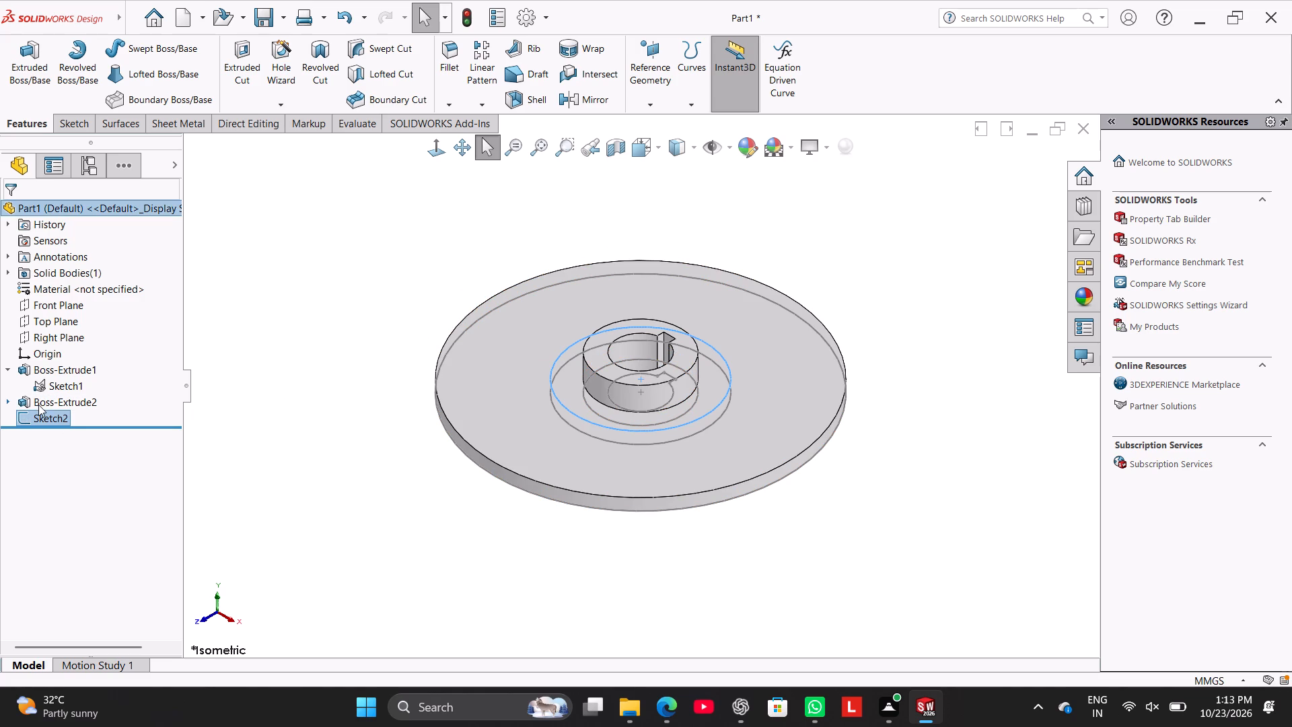
right_click(38, 405)
click(55, 361)
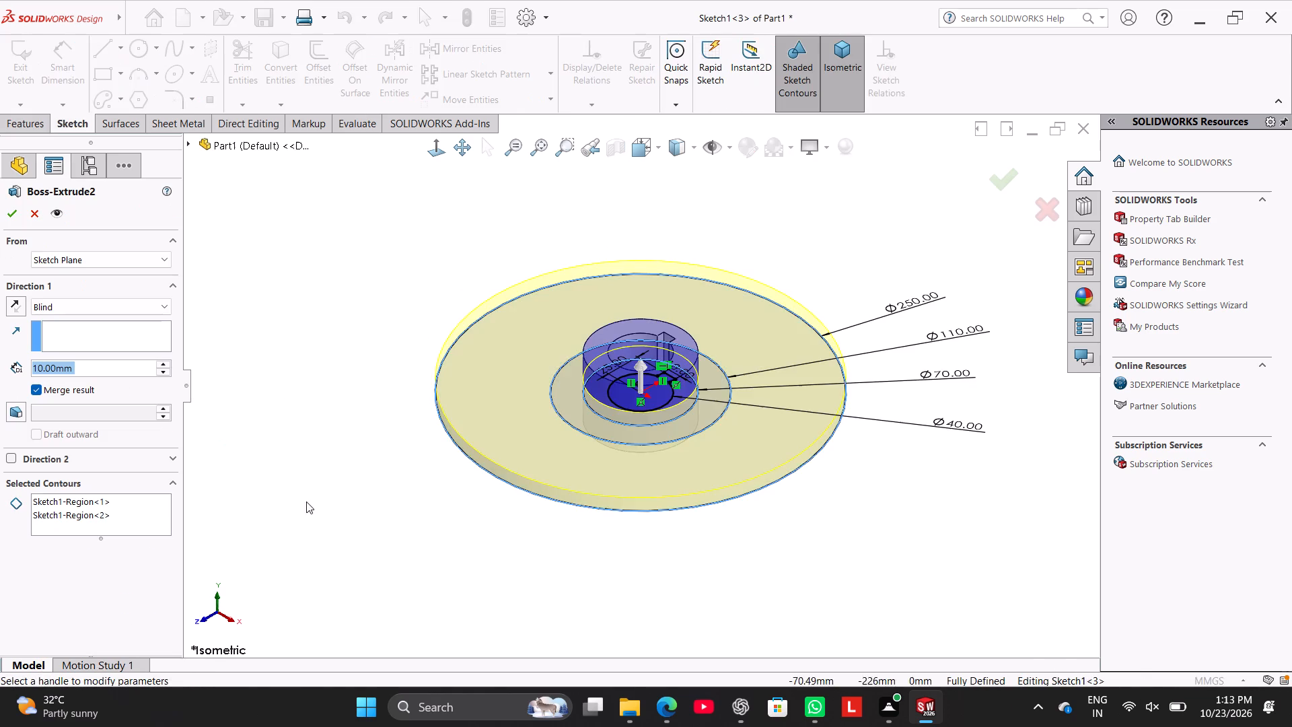
middle_drag(343, 489, 372, 388)
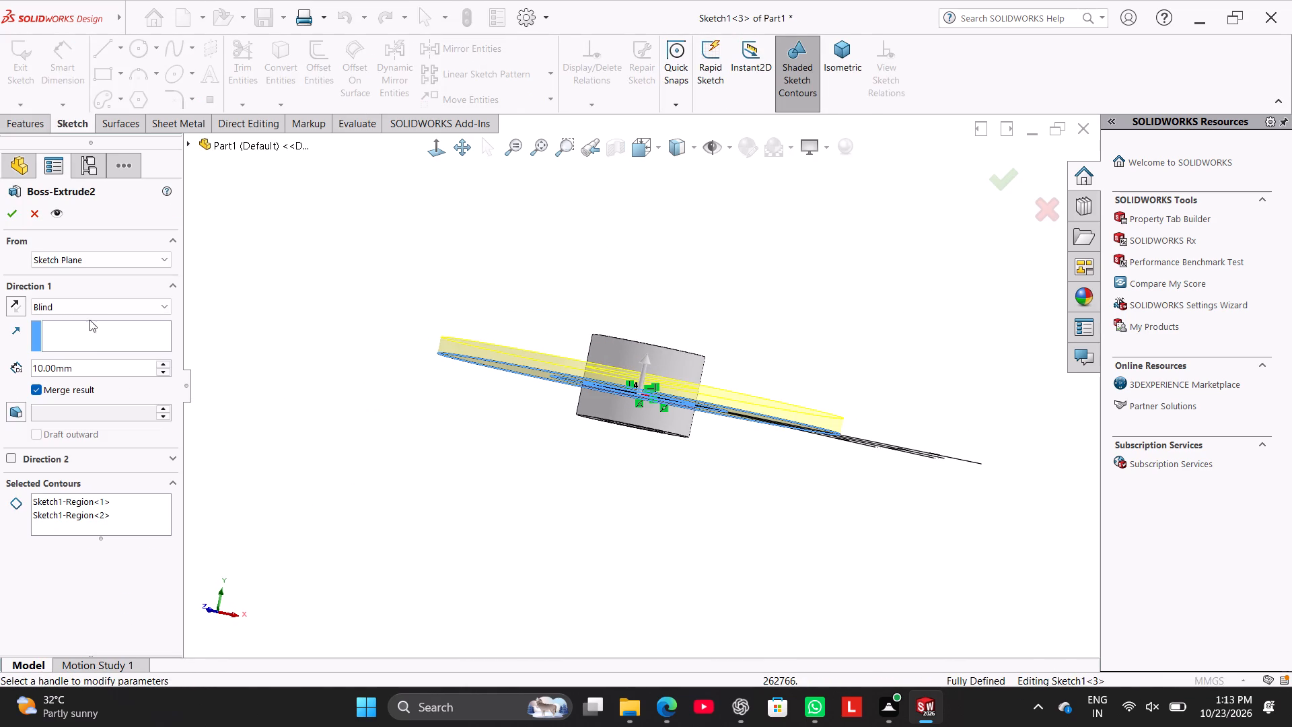
click(18, 298)
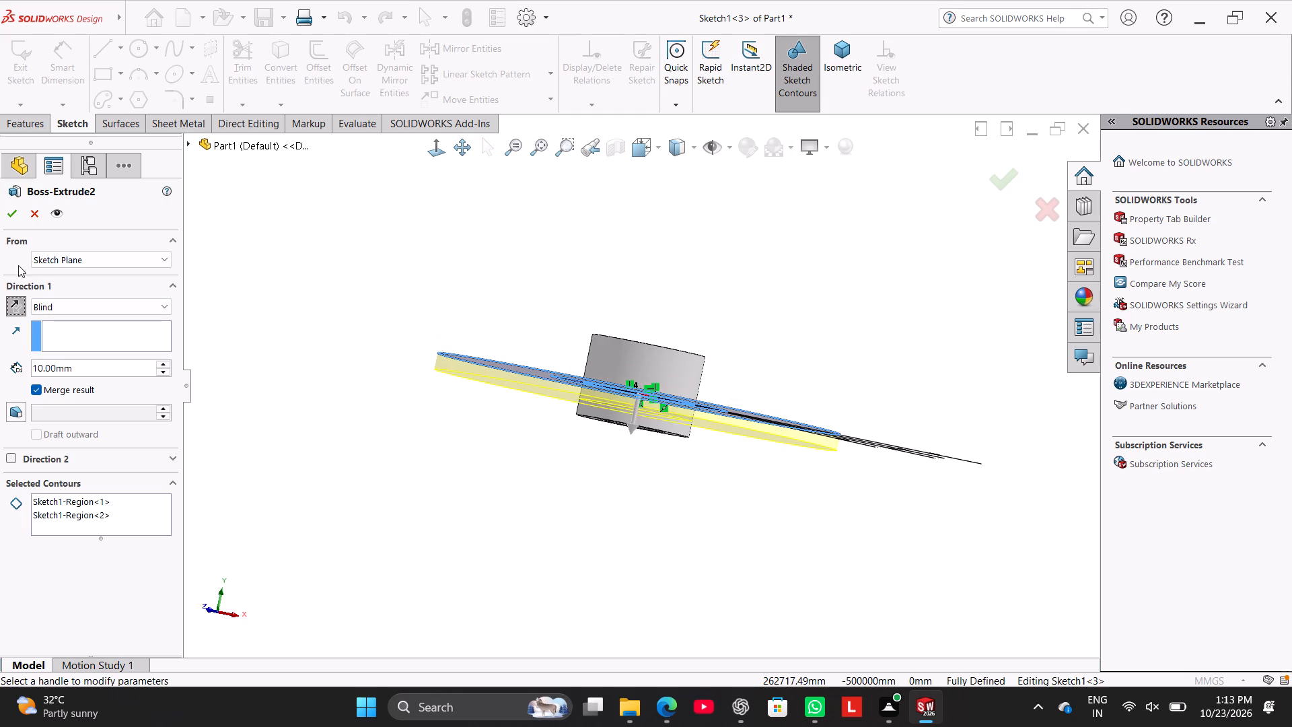
click(9, 210)
click(360, 326)
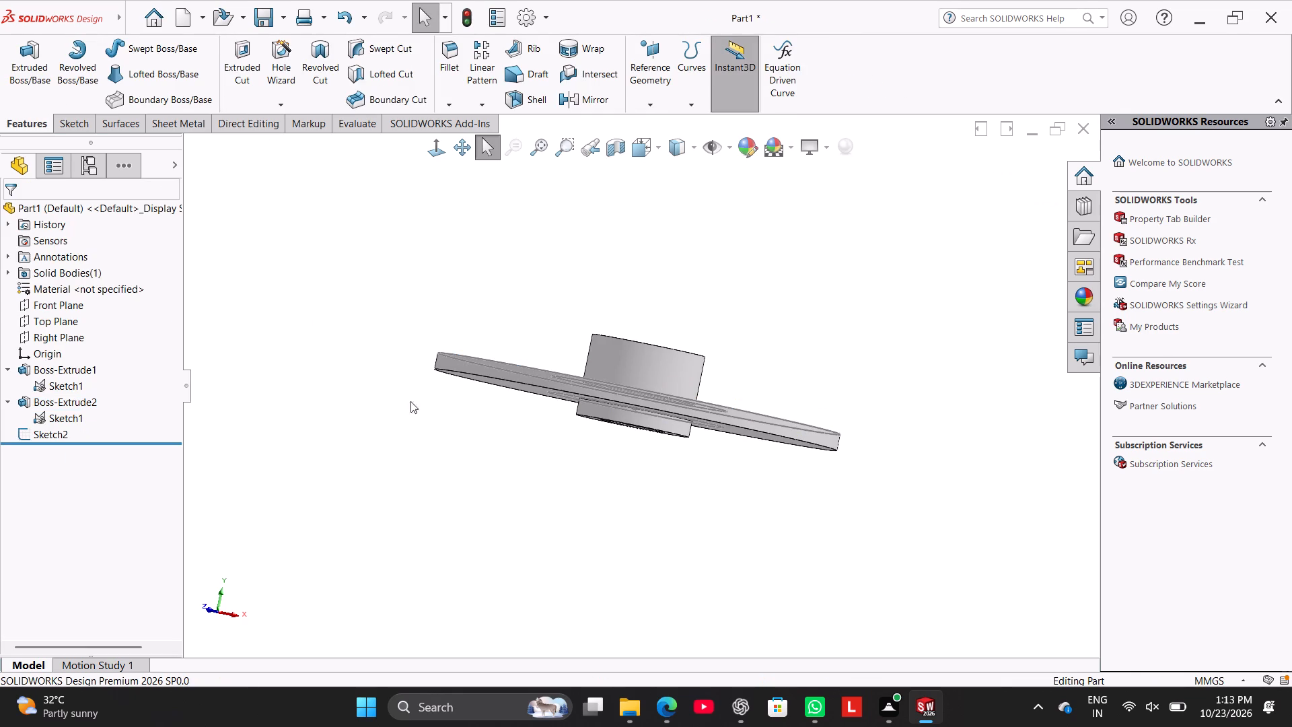
Check the distances from both flat disc faces to the adjacent hub end faces.
middle_drag(410, 417, 395, 504)
click(480, 371)
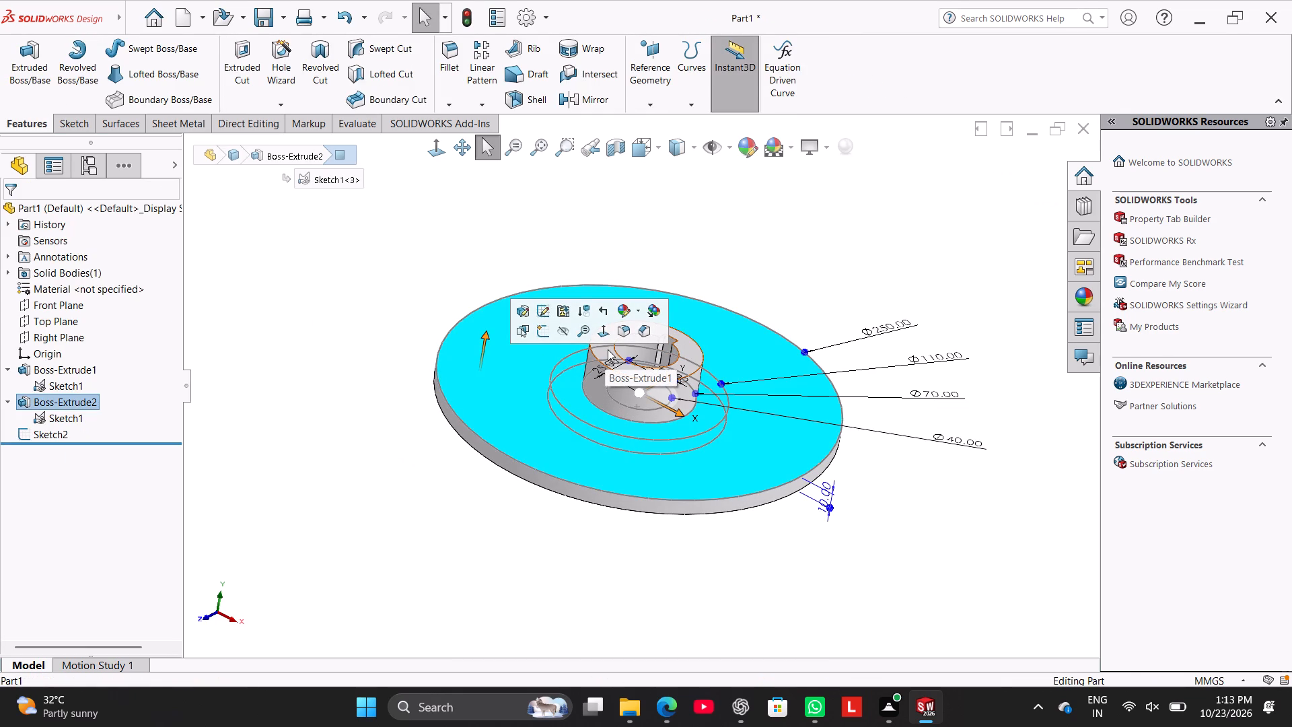
ctrl+click(608, 349)
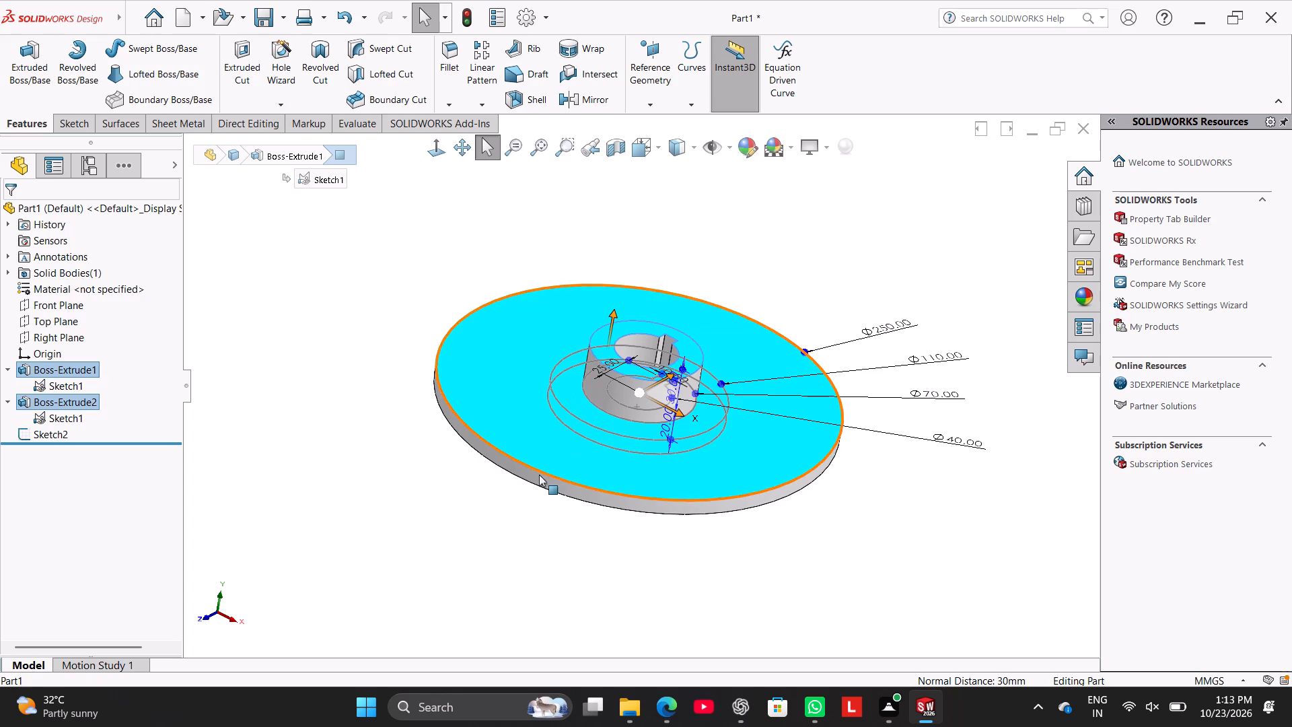
click(538, 481)
middle_drag(536, 560, 534, 405)
click(526, 431)
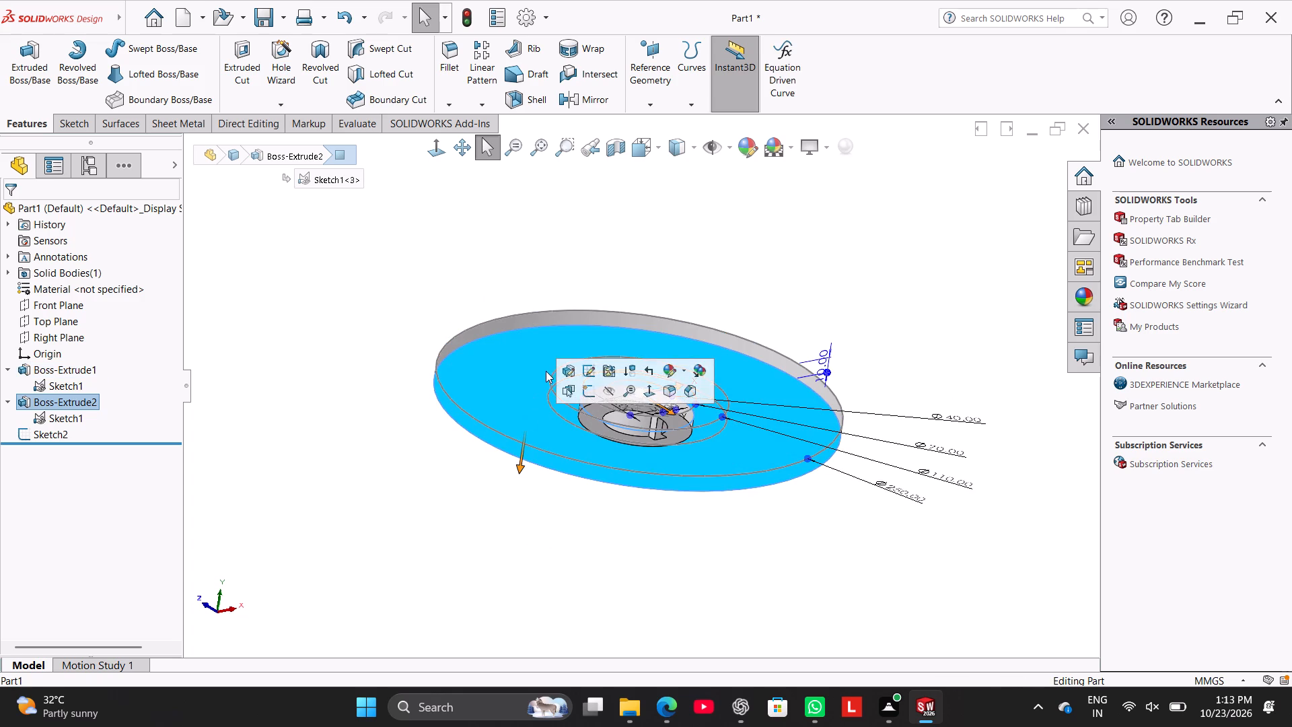
click(371, 483)
click(367, 477)
ctrl+click(528, 343)
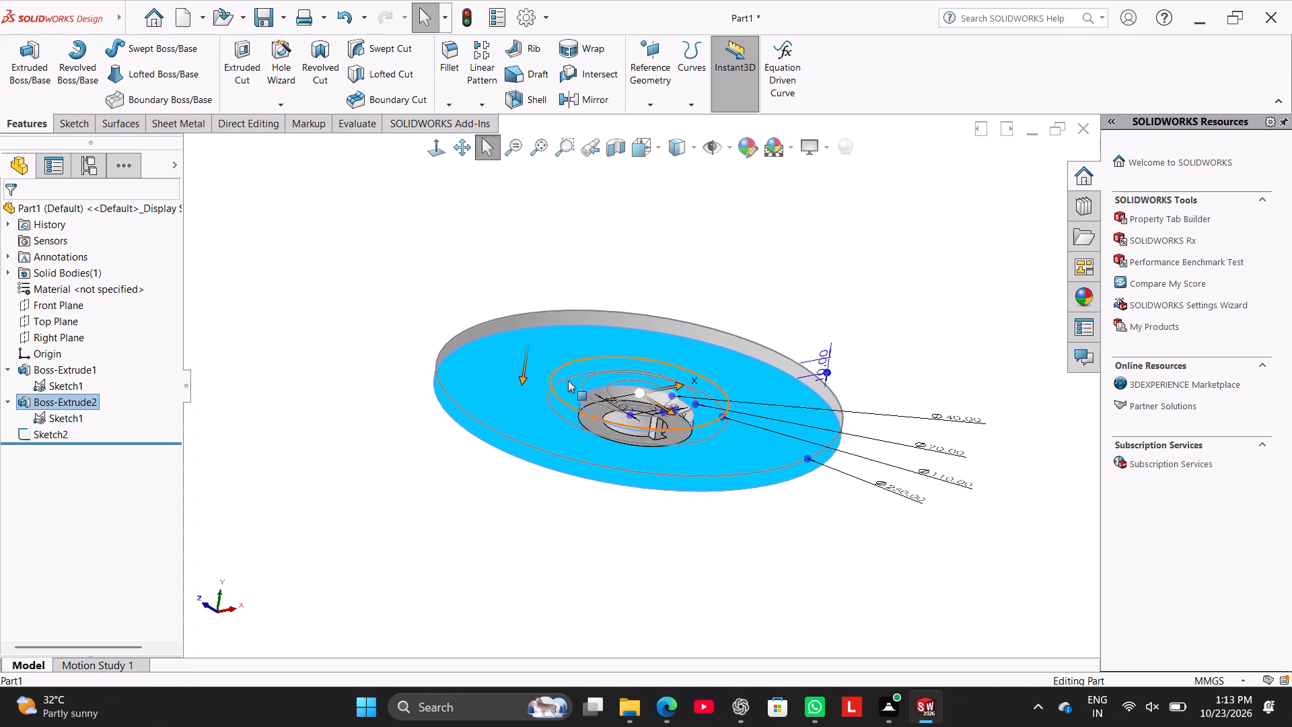
ctrl+click(601, 426)
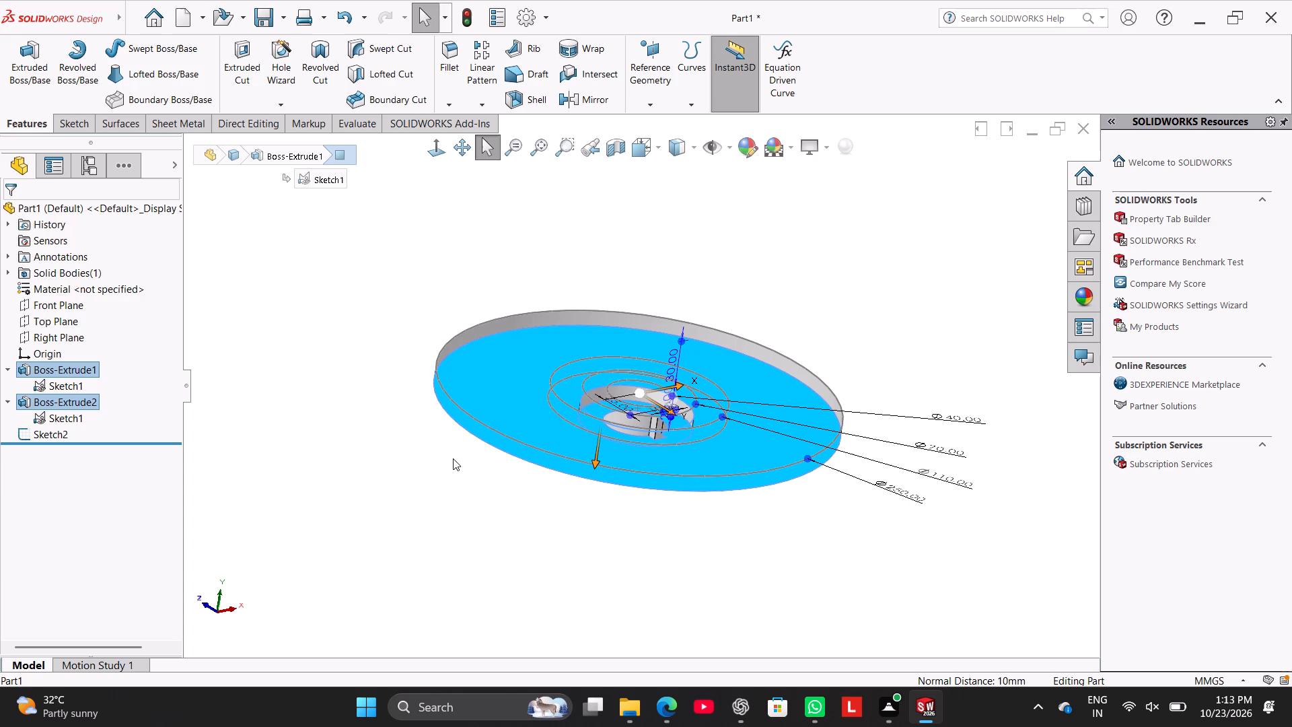
middle_drag(453, 457, 440, 587)
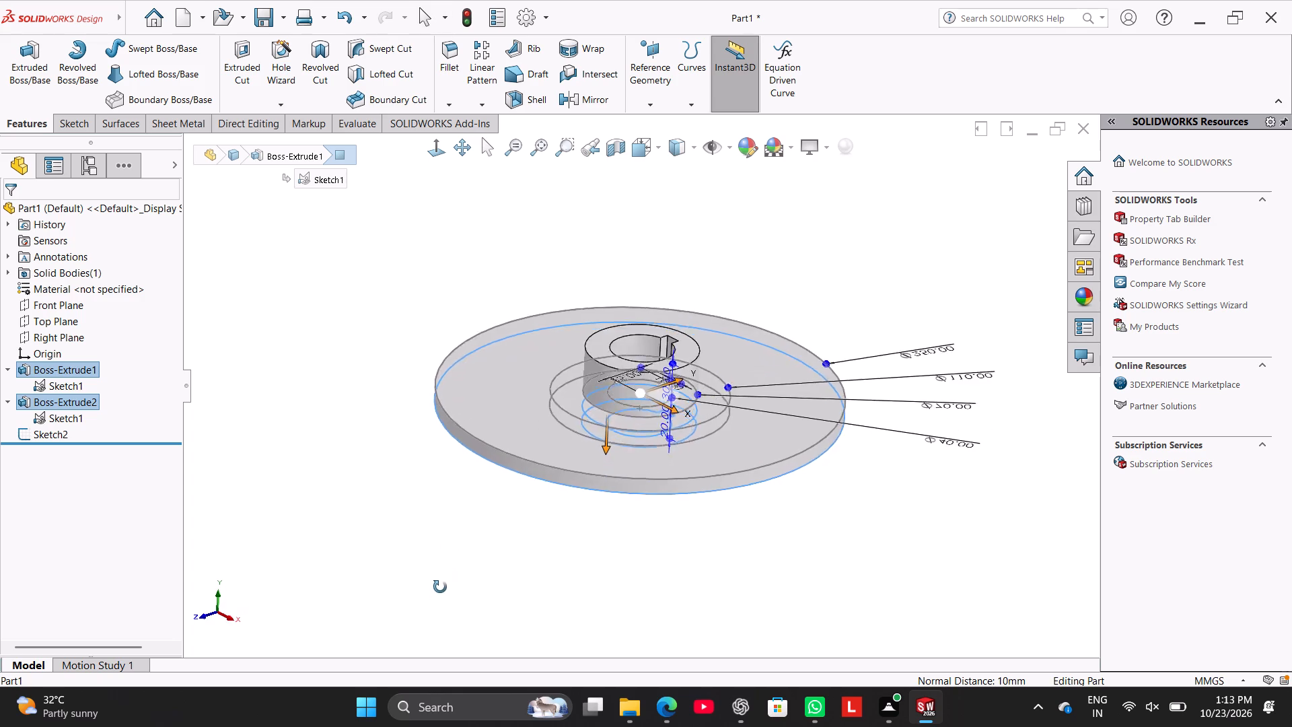
middle_drag(440, 587, 442, 542)
click(390, 496)
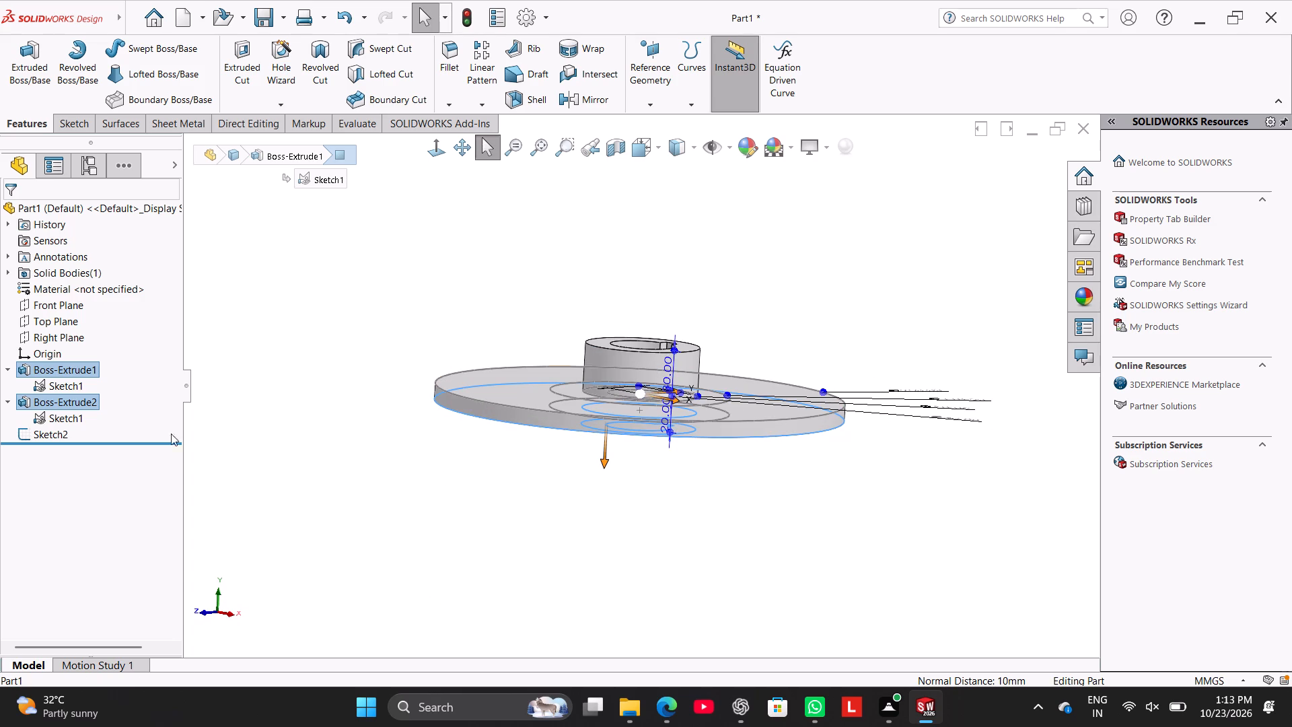
Open Sketch2, examine where it lies relative to the disc and hub, and exit it.
click(50, 437)
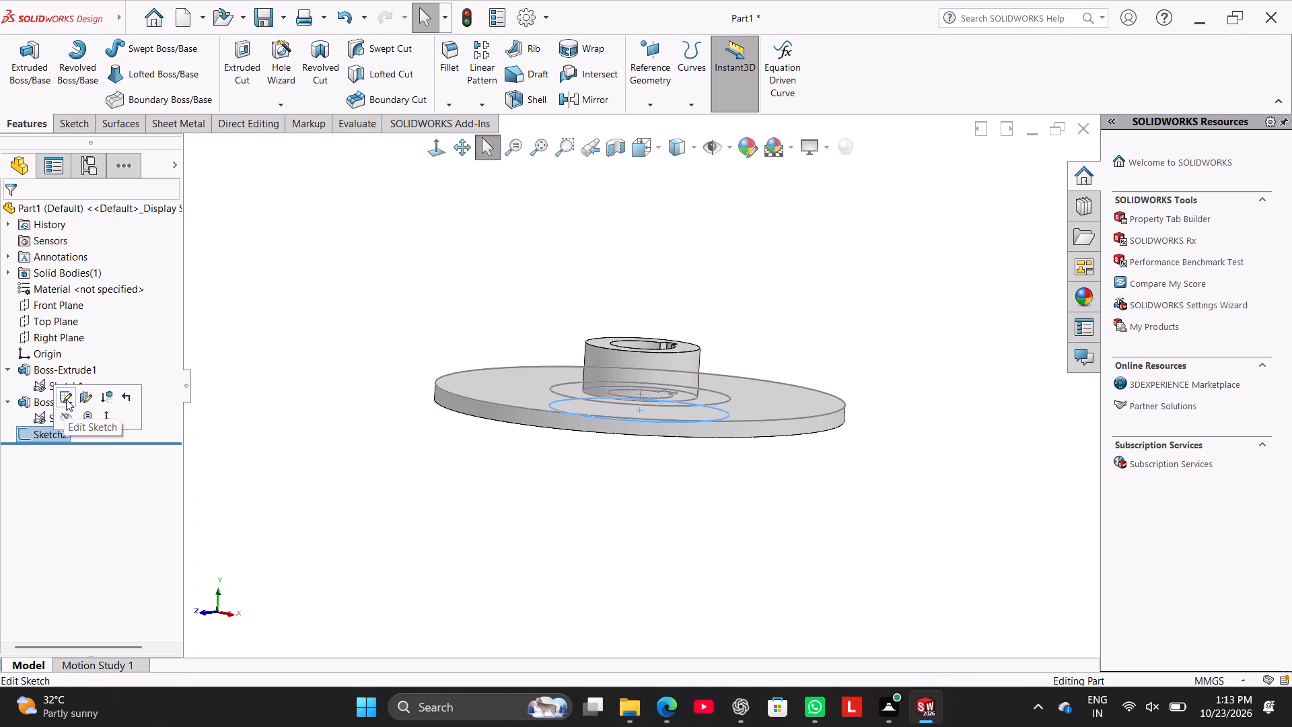
click(66, 399)
click(343, 518)
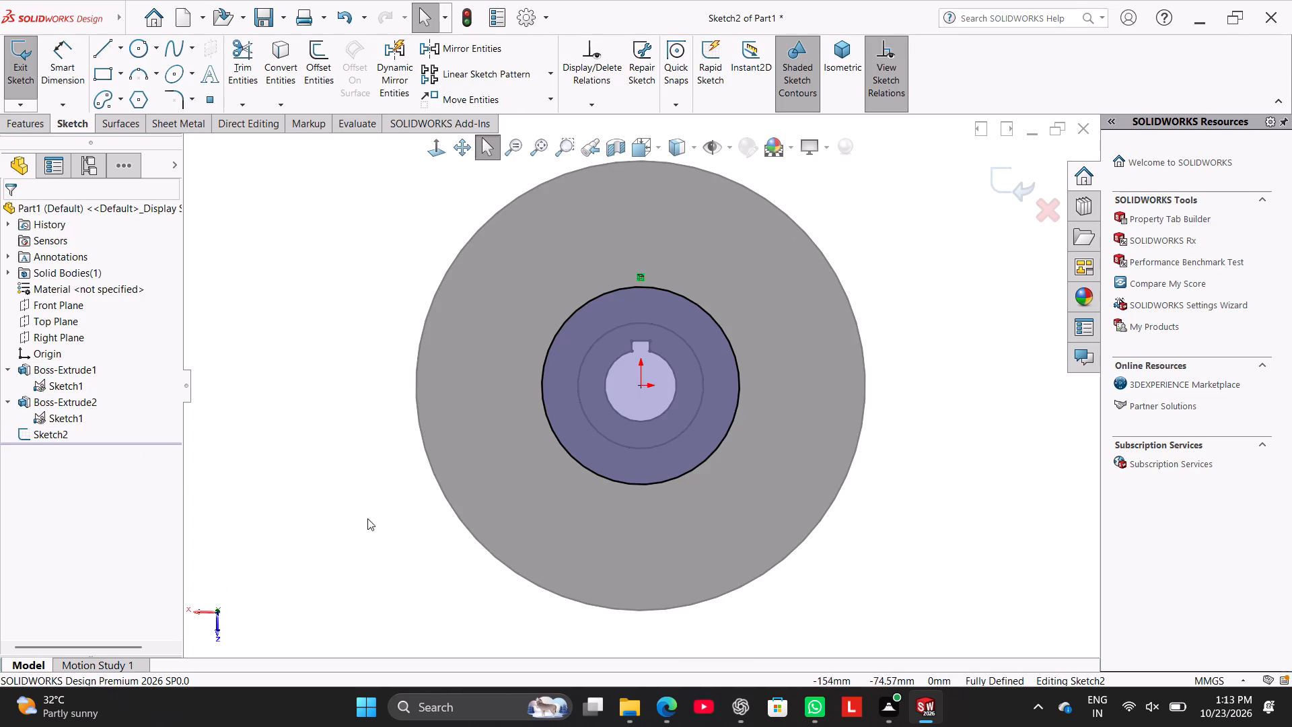
middle_drag(392, 516, 490, 528)
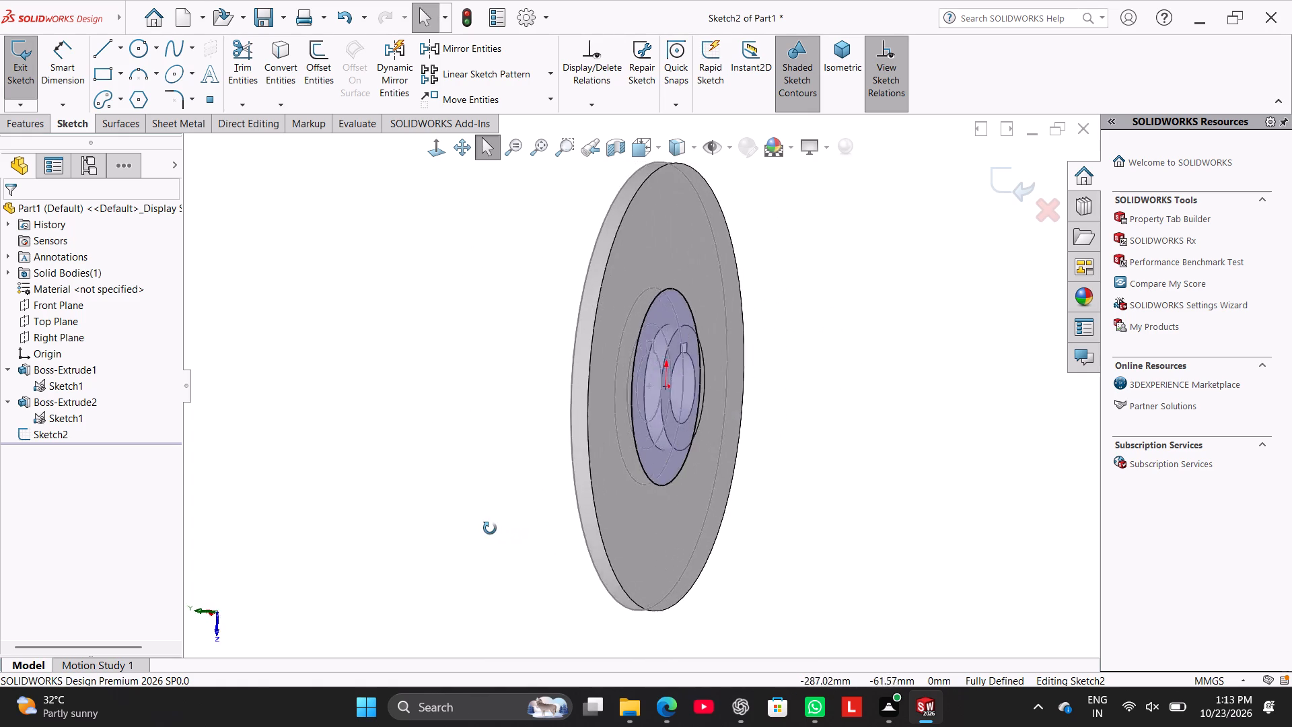
middle_drag(490, 528, 425, 307)
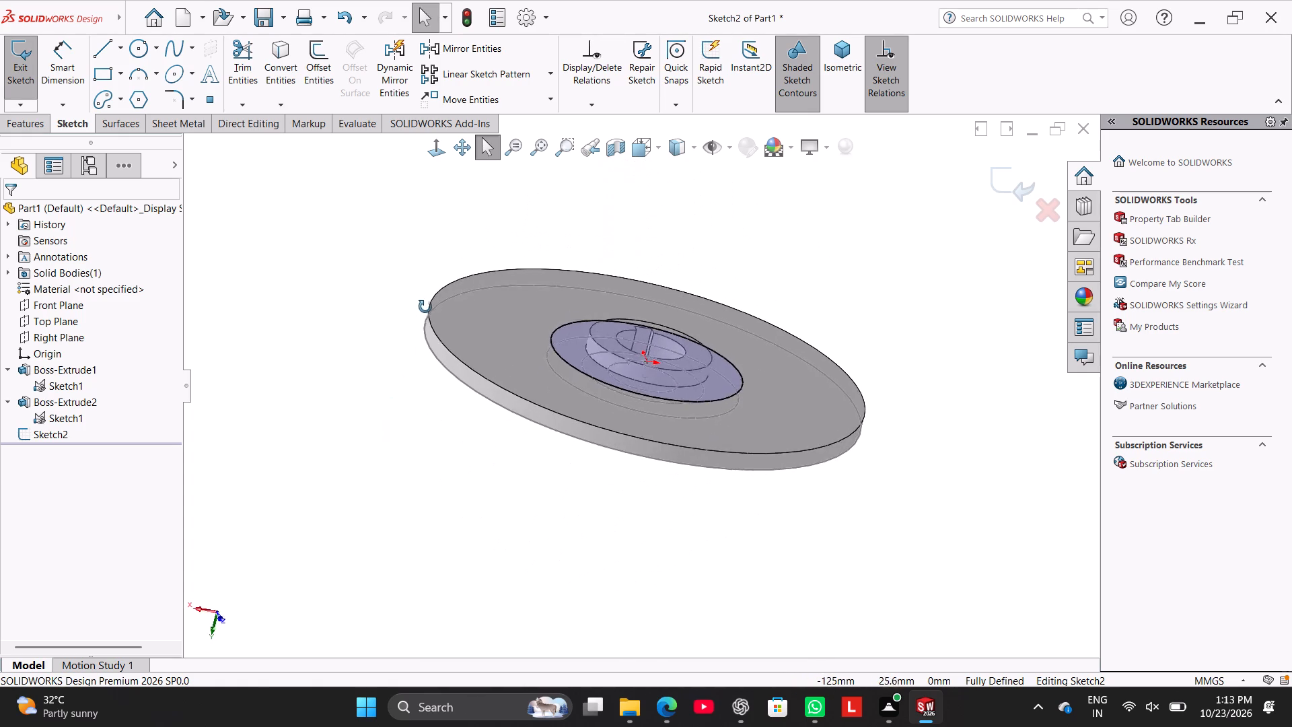
middle_drag(425, 307, 429, 310)
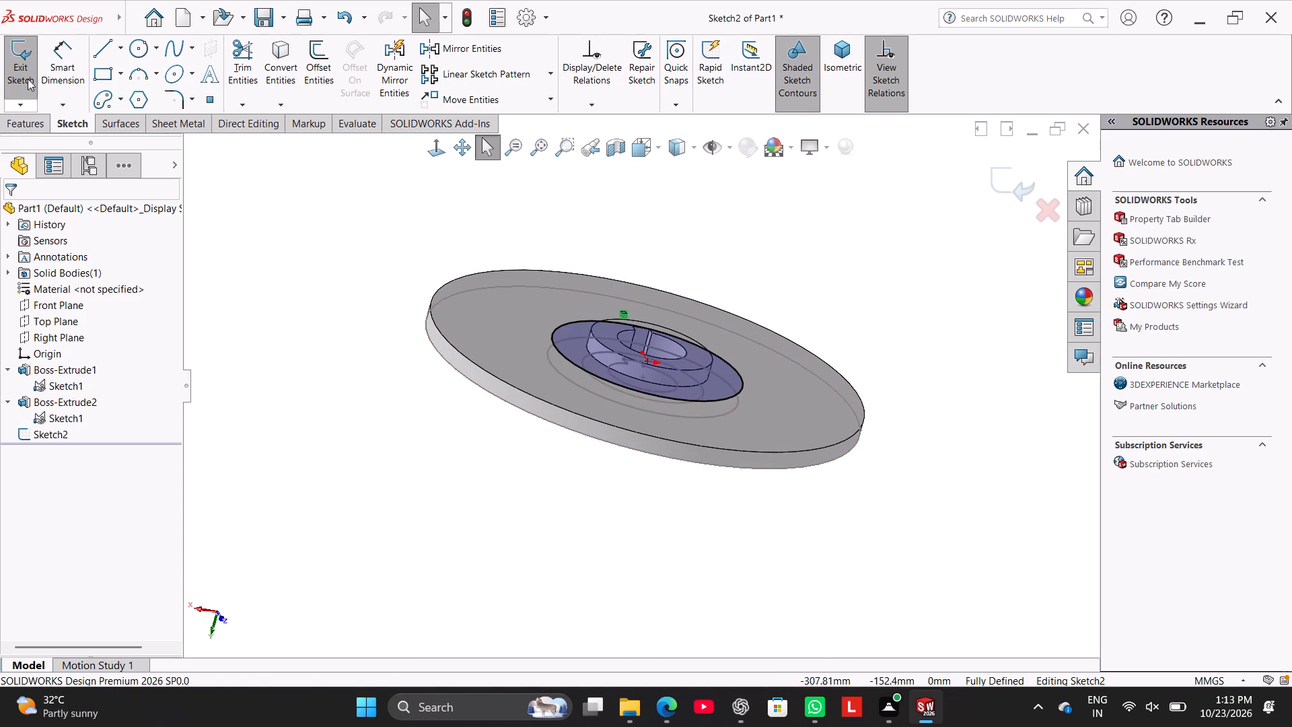
click(27, 77)
Delete Sketch2 from the part.
right_click(50, 437)
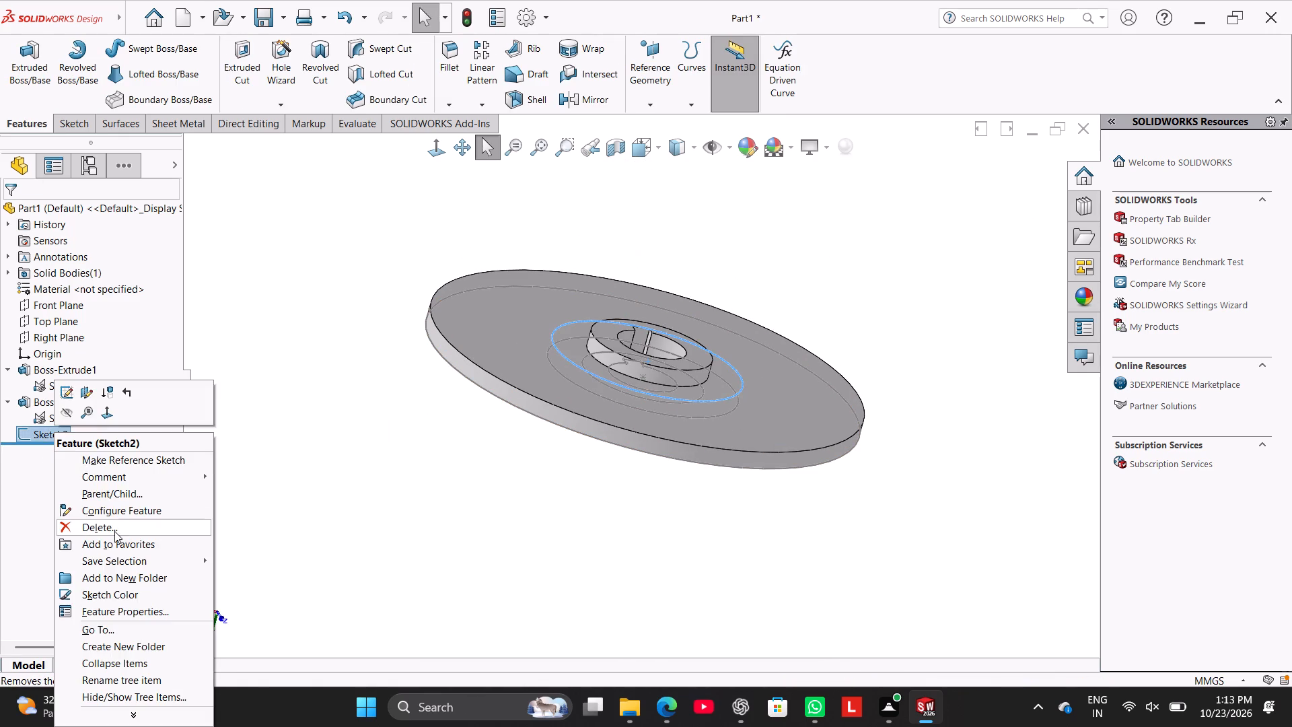
click(116, 531)
click(738, 256)
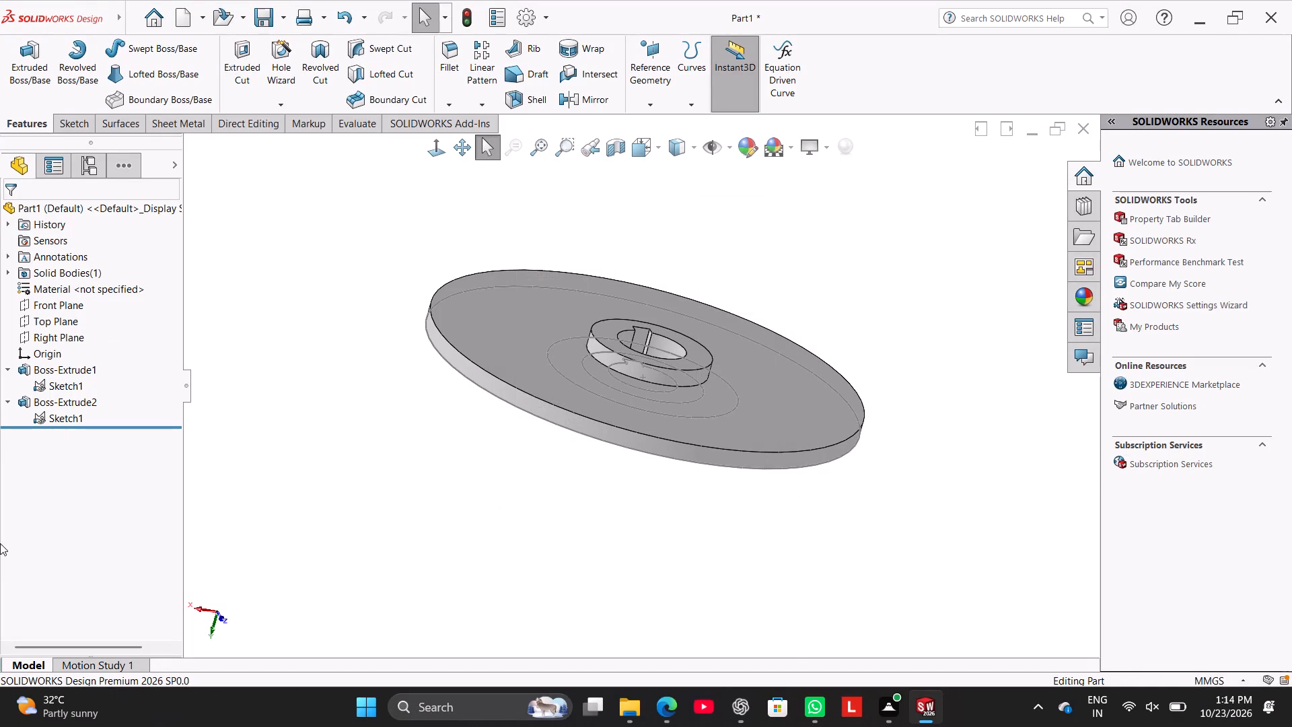
Start a new sketch on the disc's upper flat face, on the side where the hub protrudes further.
click(5, 397)
click(6, 373)
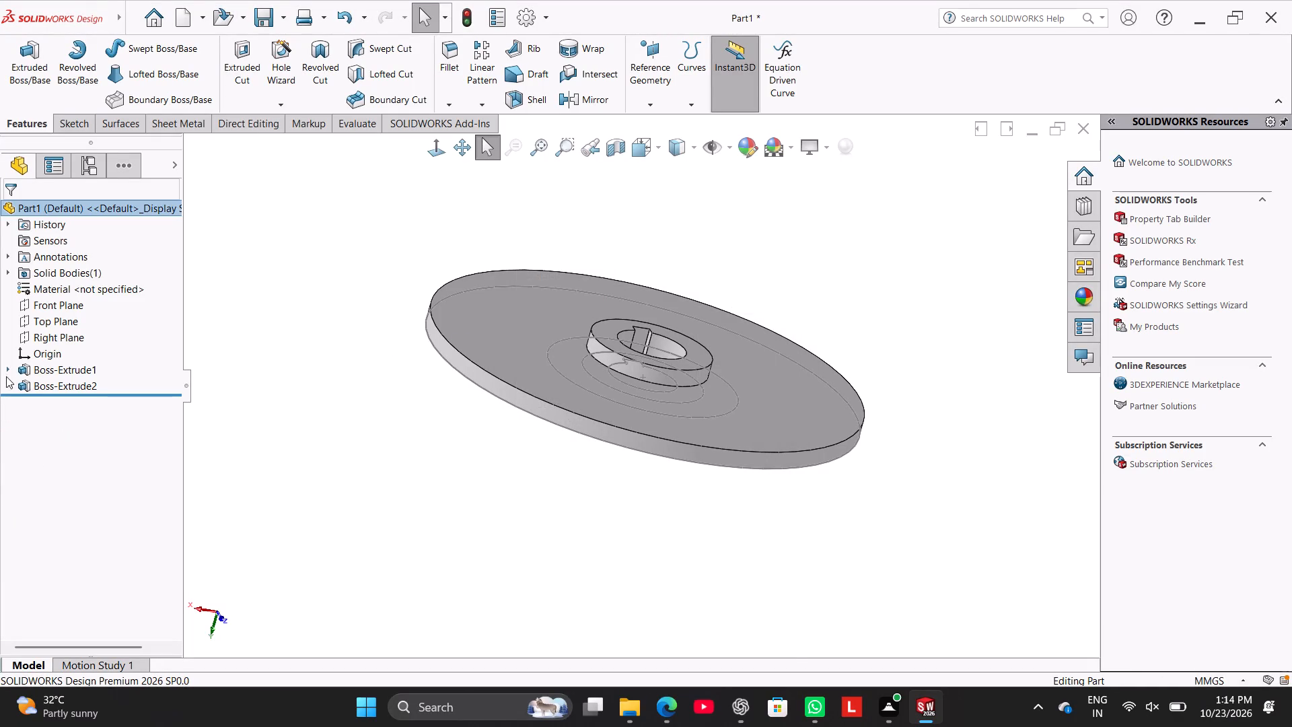
right_drag(306, 524, 495, 402)
click(367, 574)
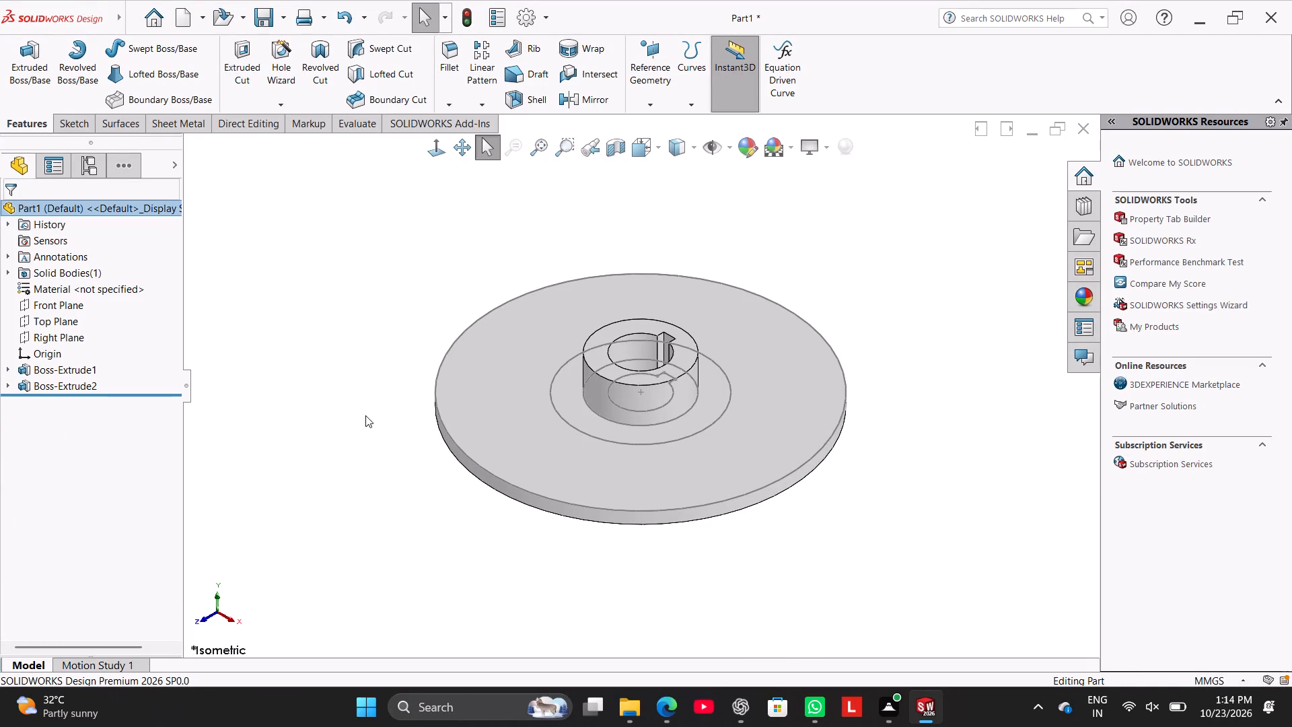
click(365, 407)
middle_drag(435, 507, 499, 569)
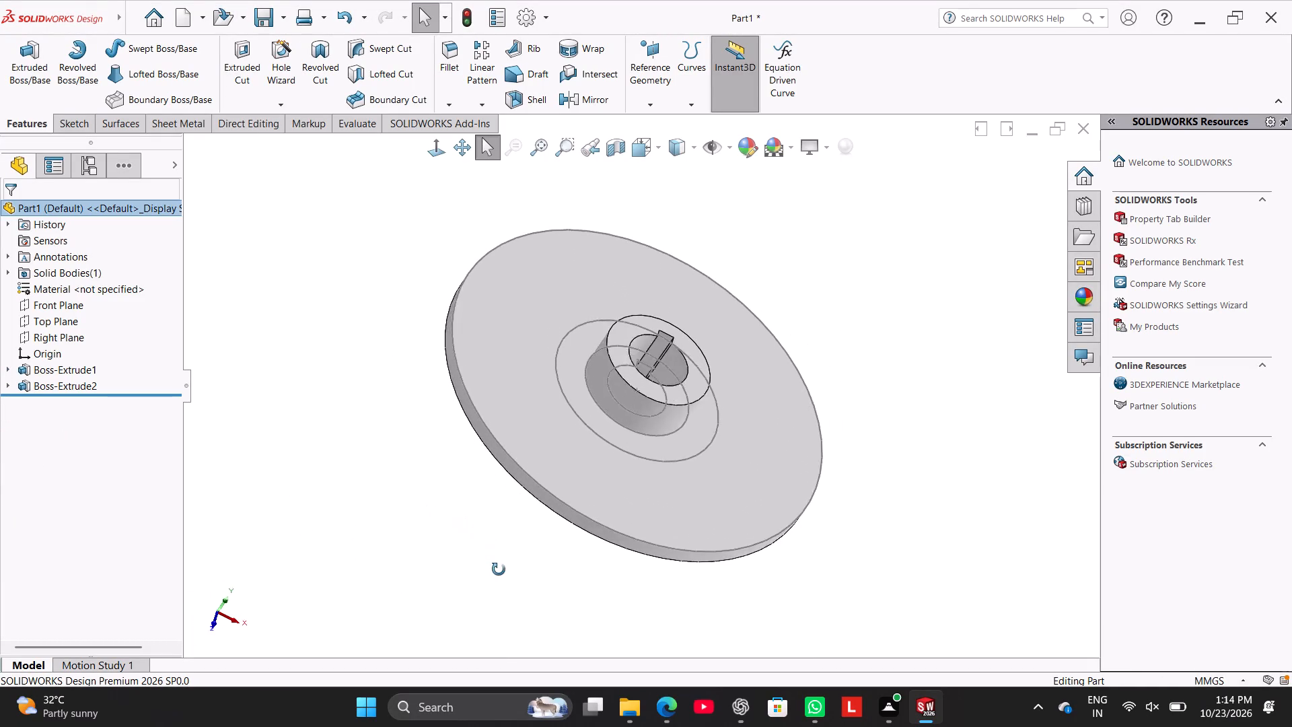
middle_drag(499, 569, 499, 548)
right_click(561, 429)
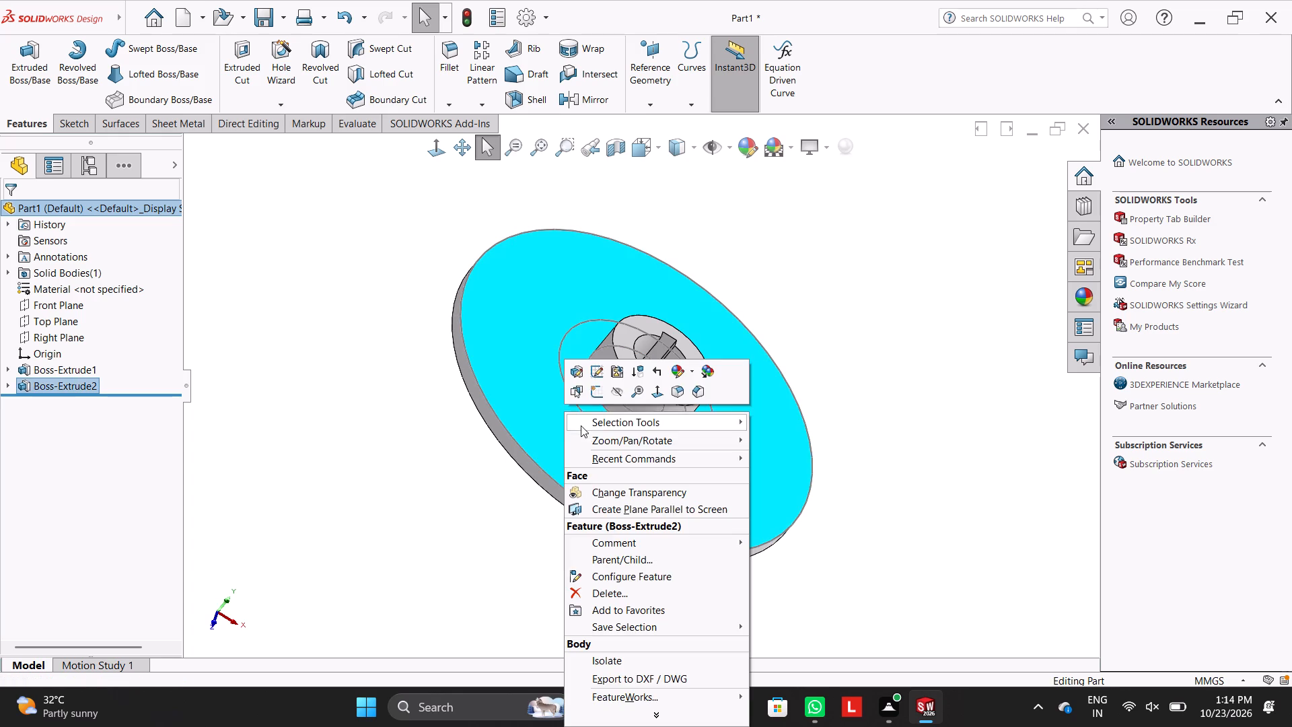
click(601, 393)
click(371, 350)
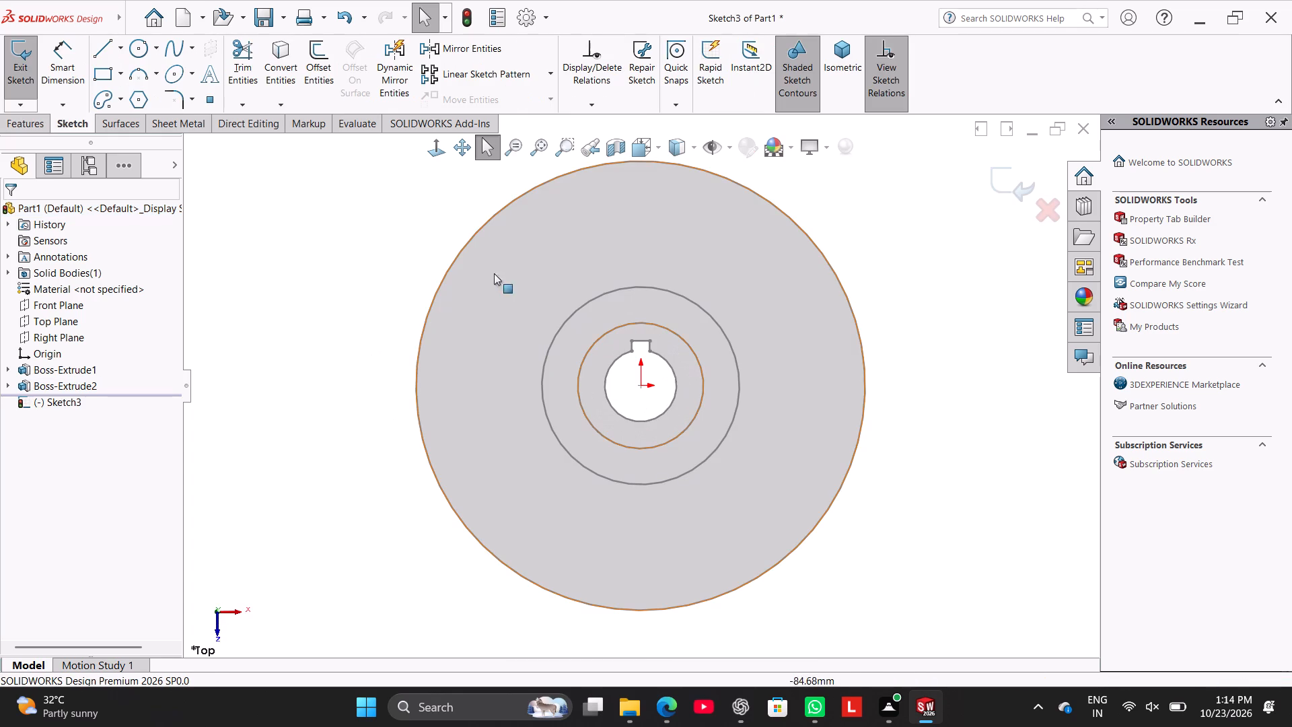
Convert Sketch1's 110 mm circle into the new disc-face sketch with Convert Entities.
click(285, 65)
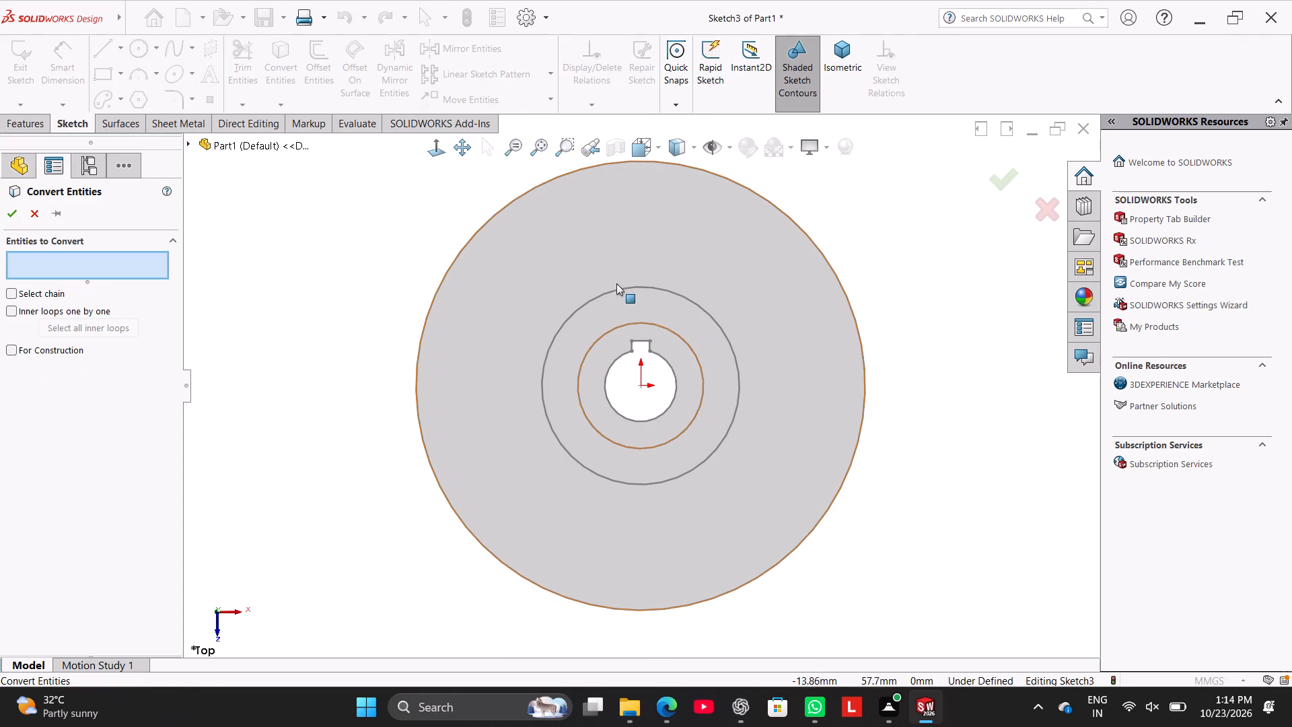
click(622, 286)
click(16, 217)
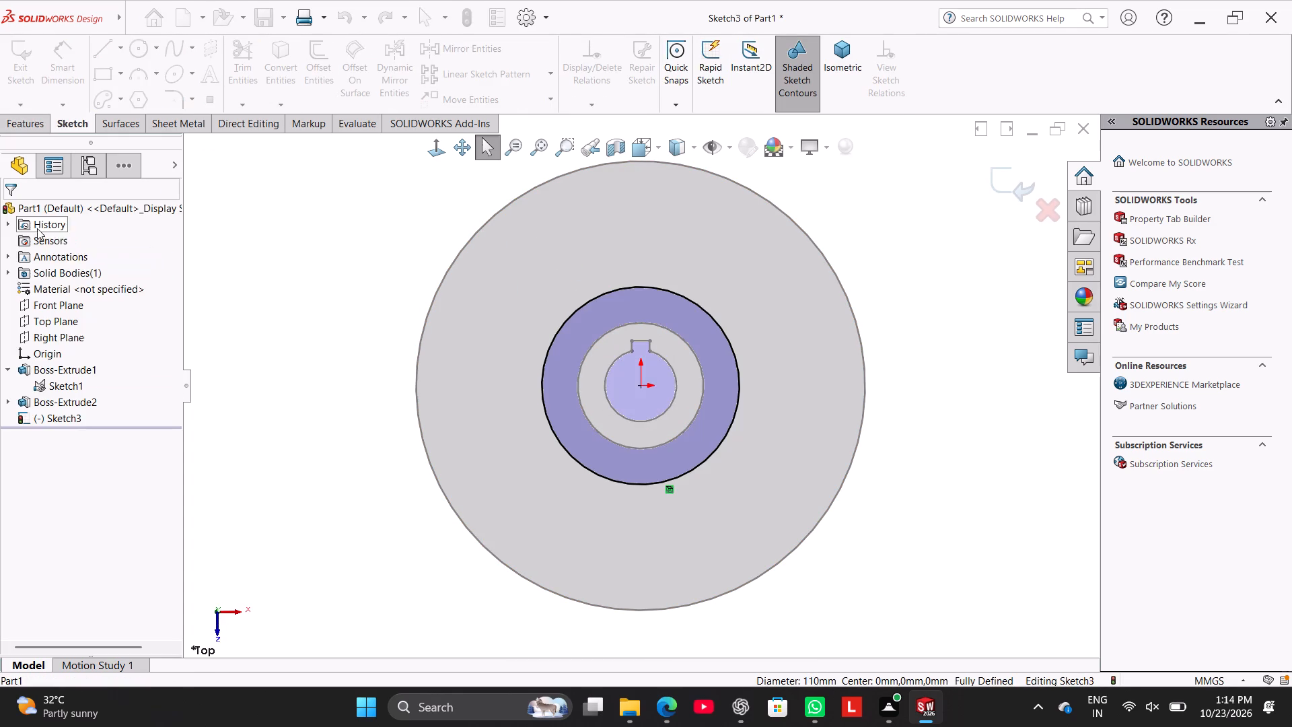
Hide Sketch1 in the model.
right_click(73, 386)
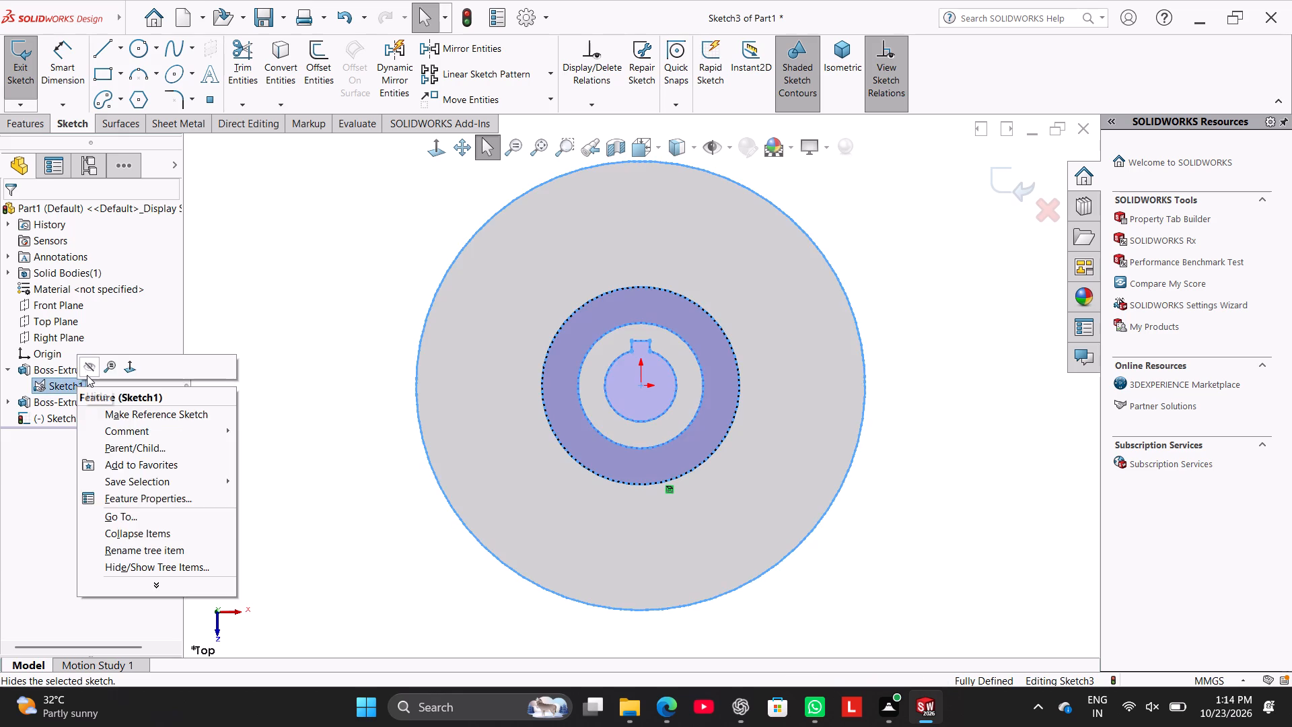
click(88, 370)
click(231, 275)
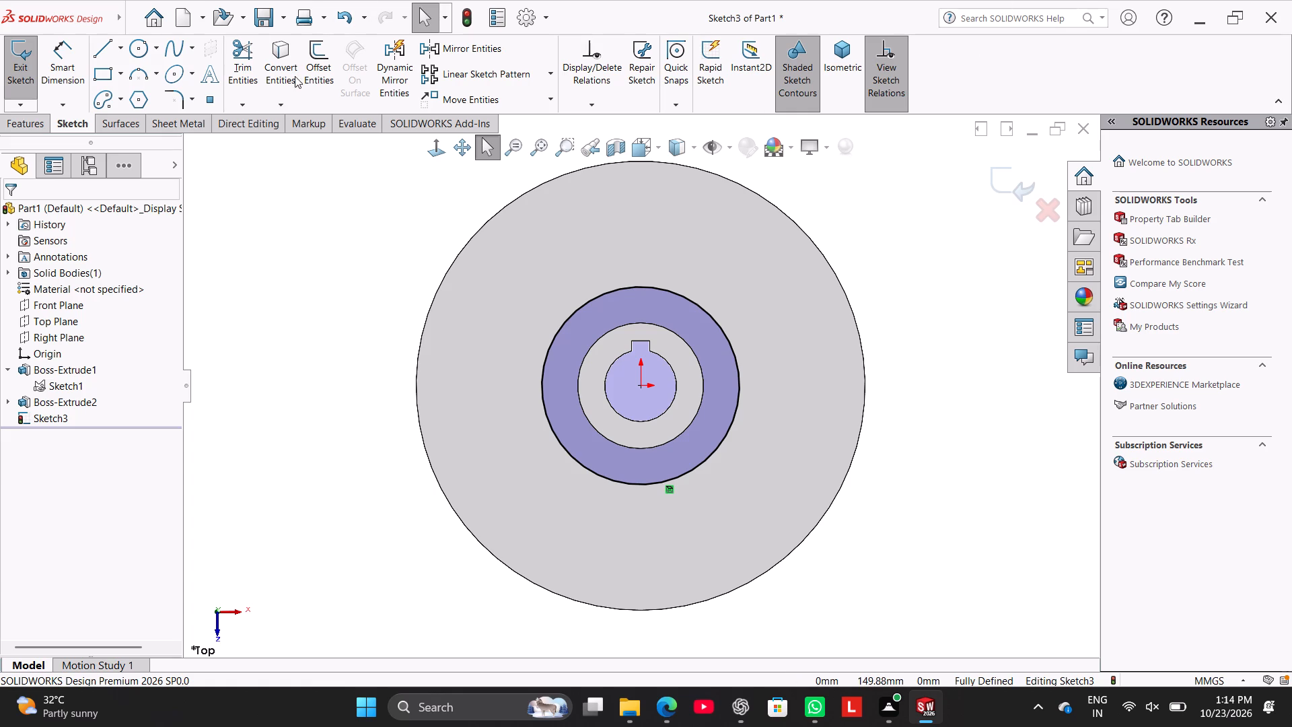
Sketch a 125 mm centerline from the origin to the disc's outer edge, sloping about 28° below horizontal on the +X side.
click(123, 48)
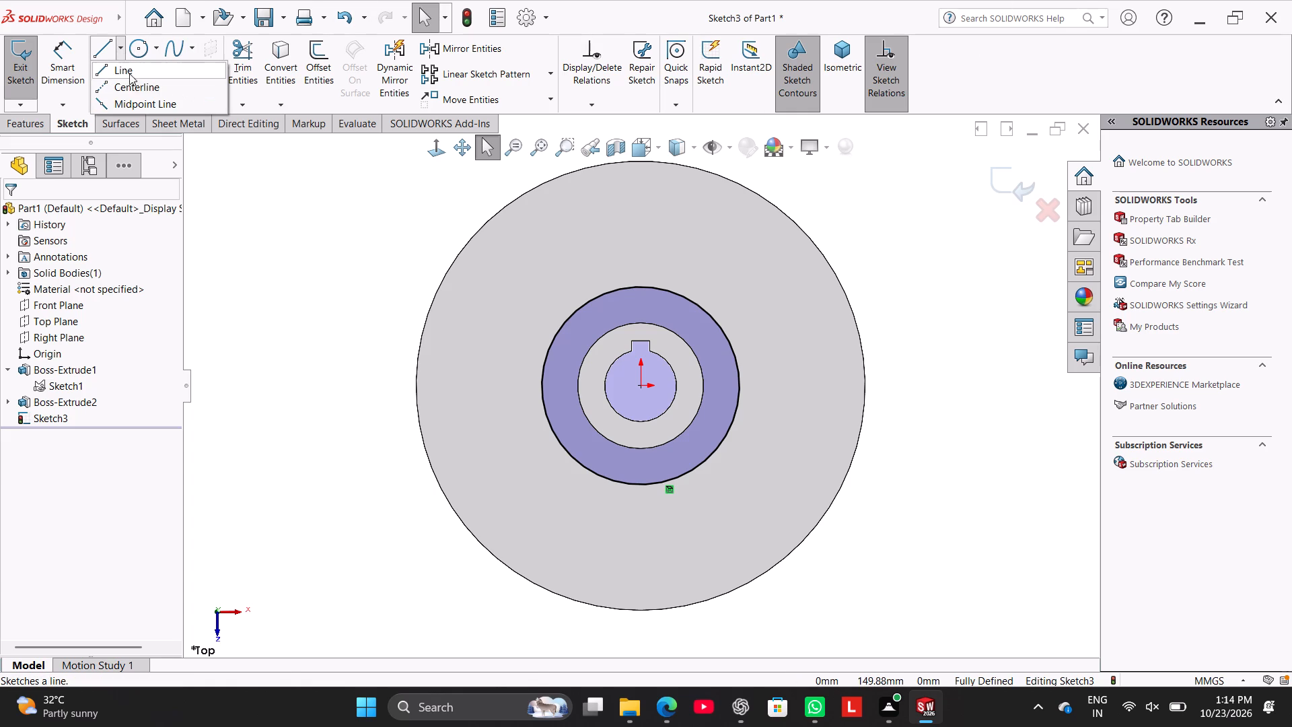
click(133, 81)
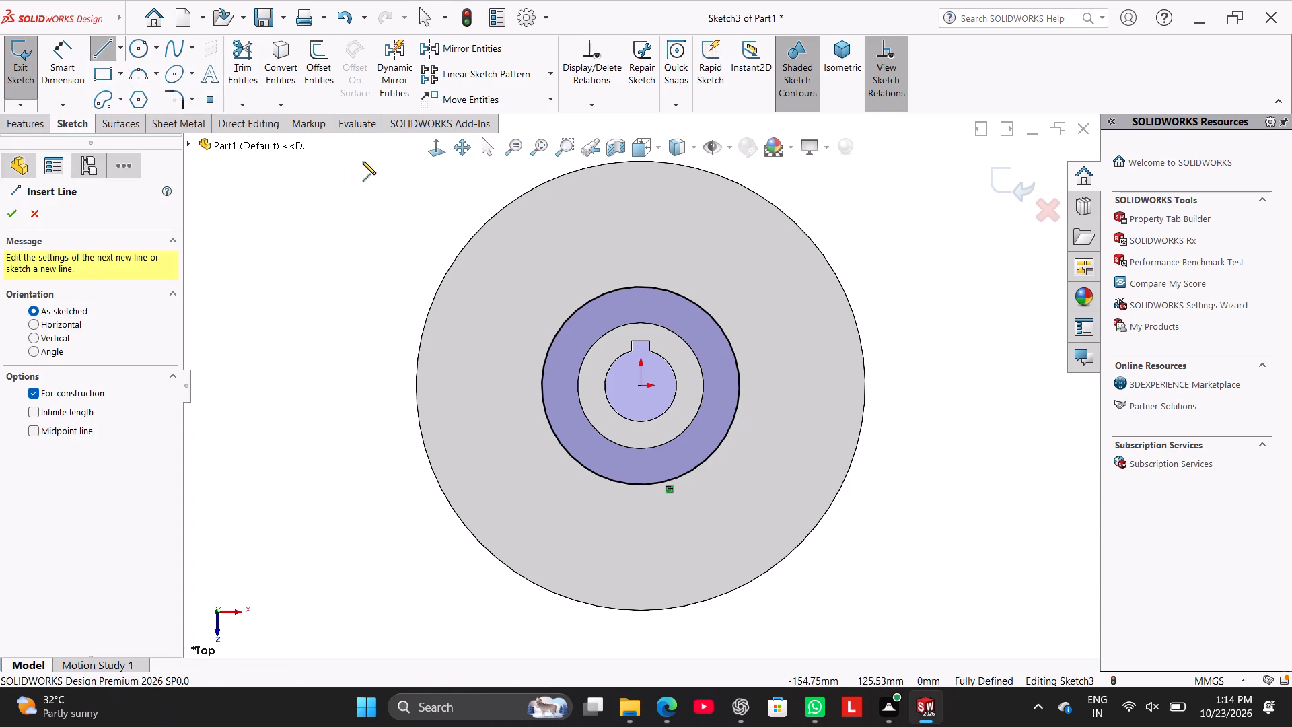
click(641, 388)
click(840, 491)
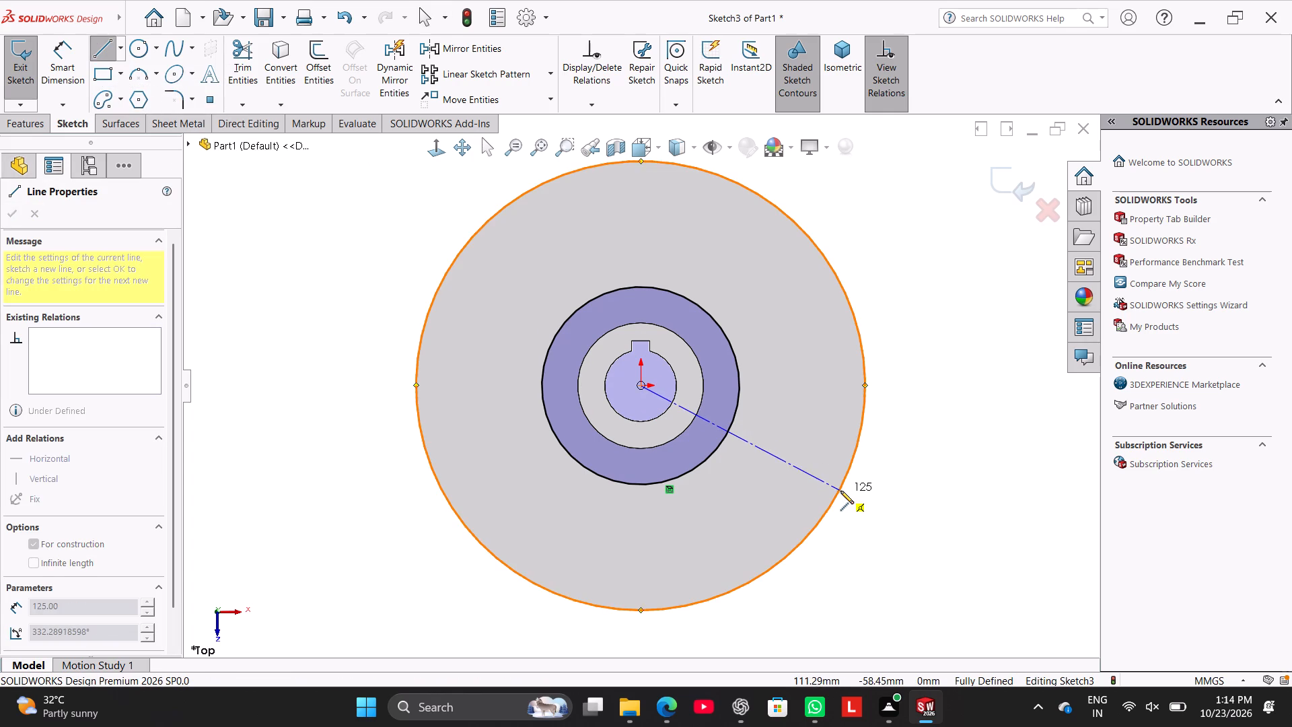
right_click(900, 460)
click(920, 466)
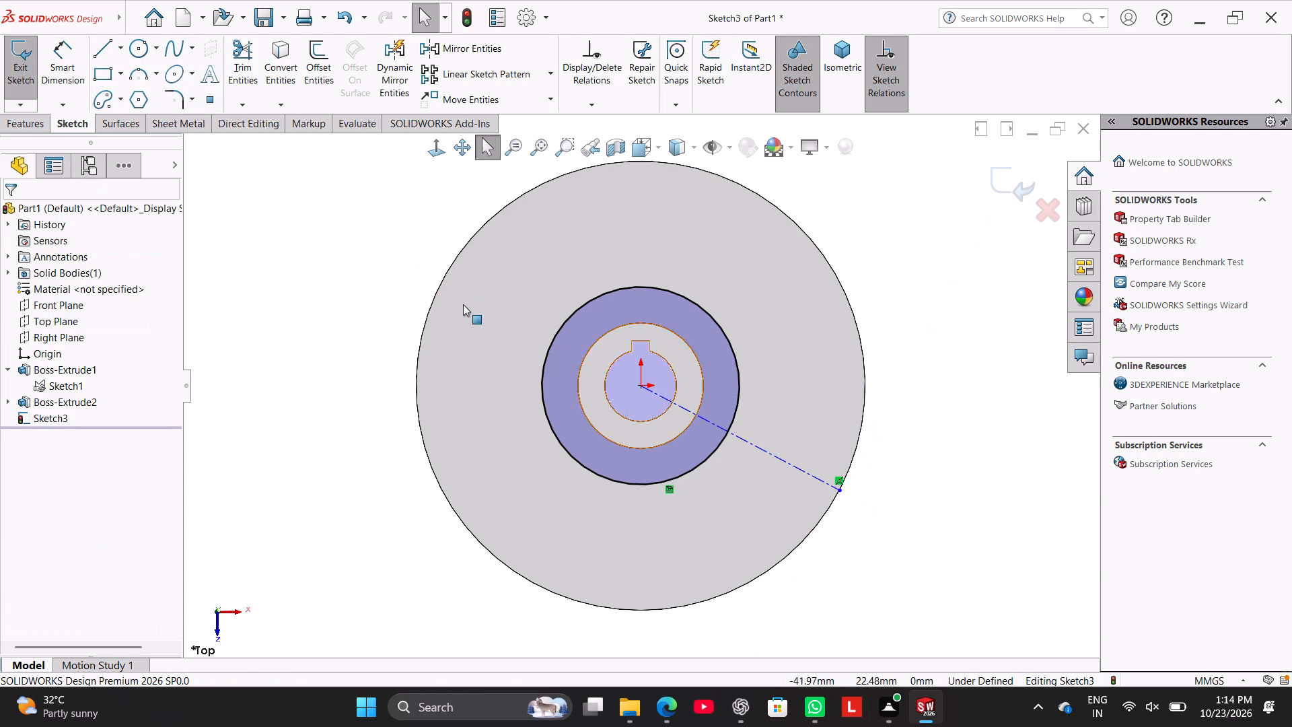
Sketch a vertical 125 mm centerline from the origin to the disc's outer edge, on the side opposite the keyway.
click(123, 57)
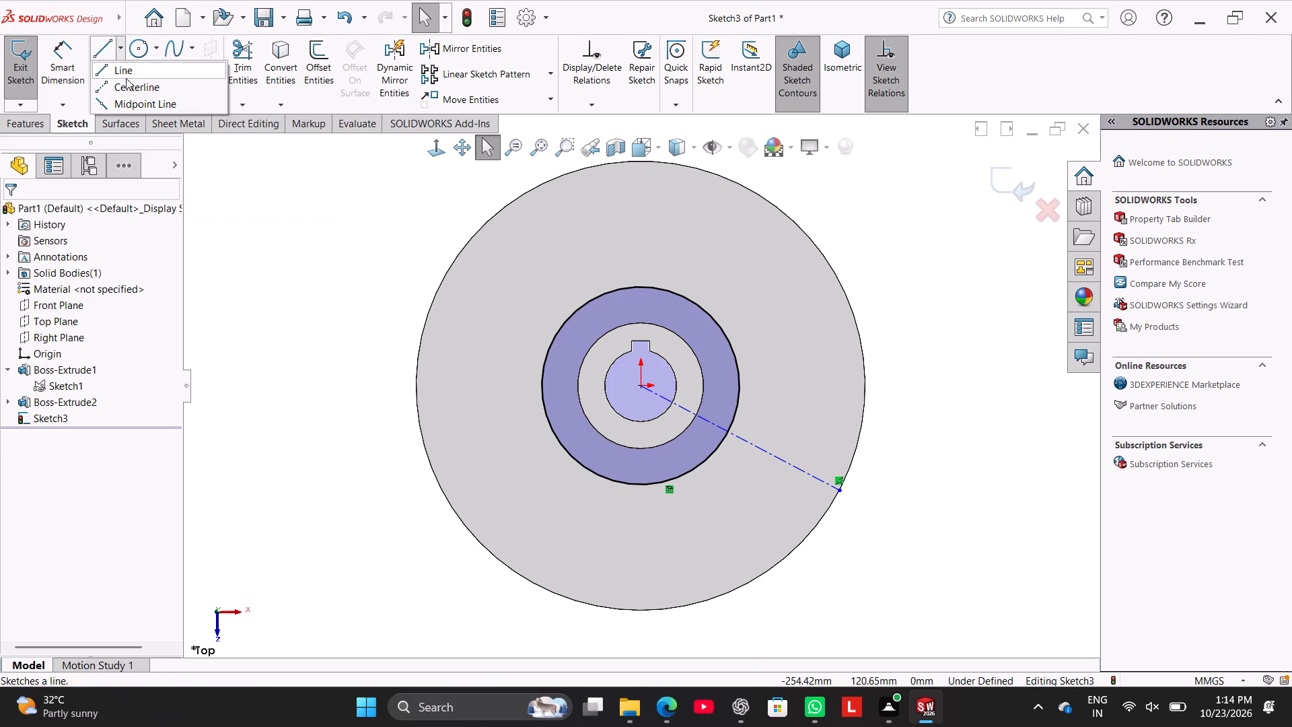
click(131, 90)
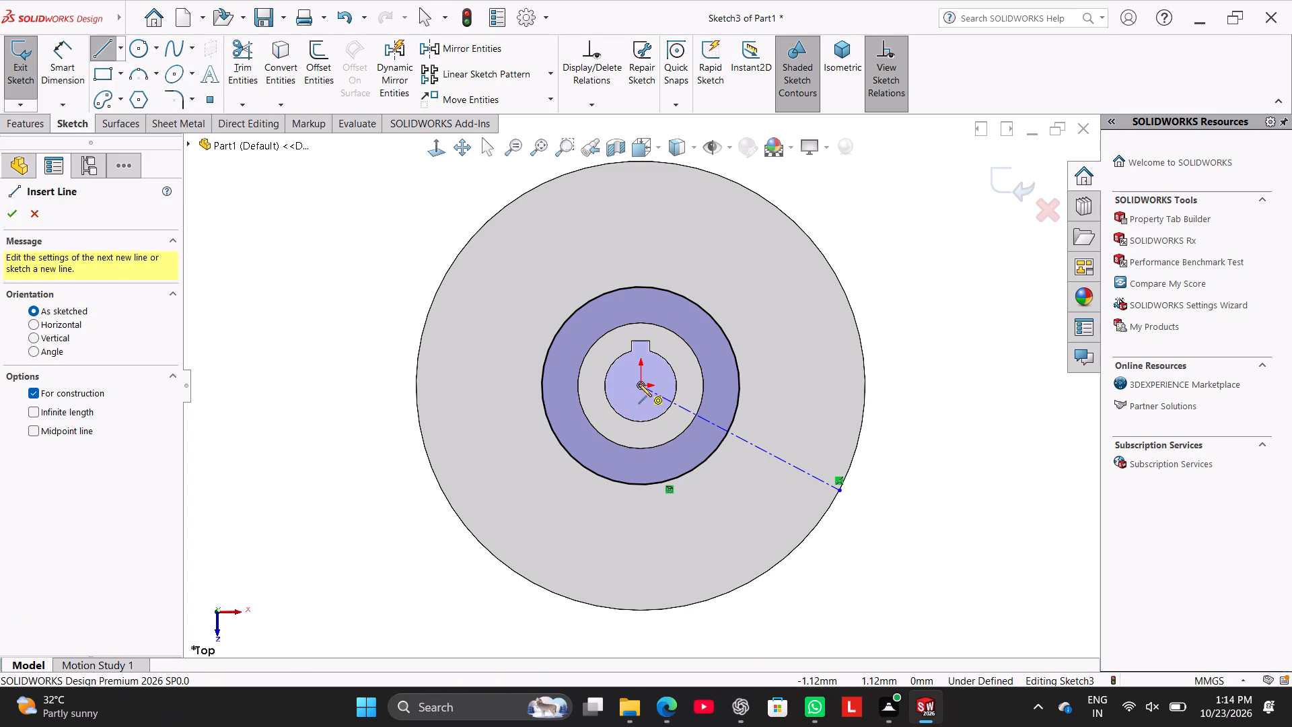
click(639, 384)
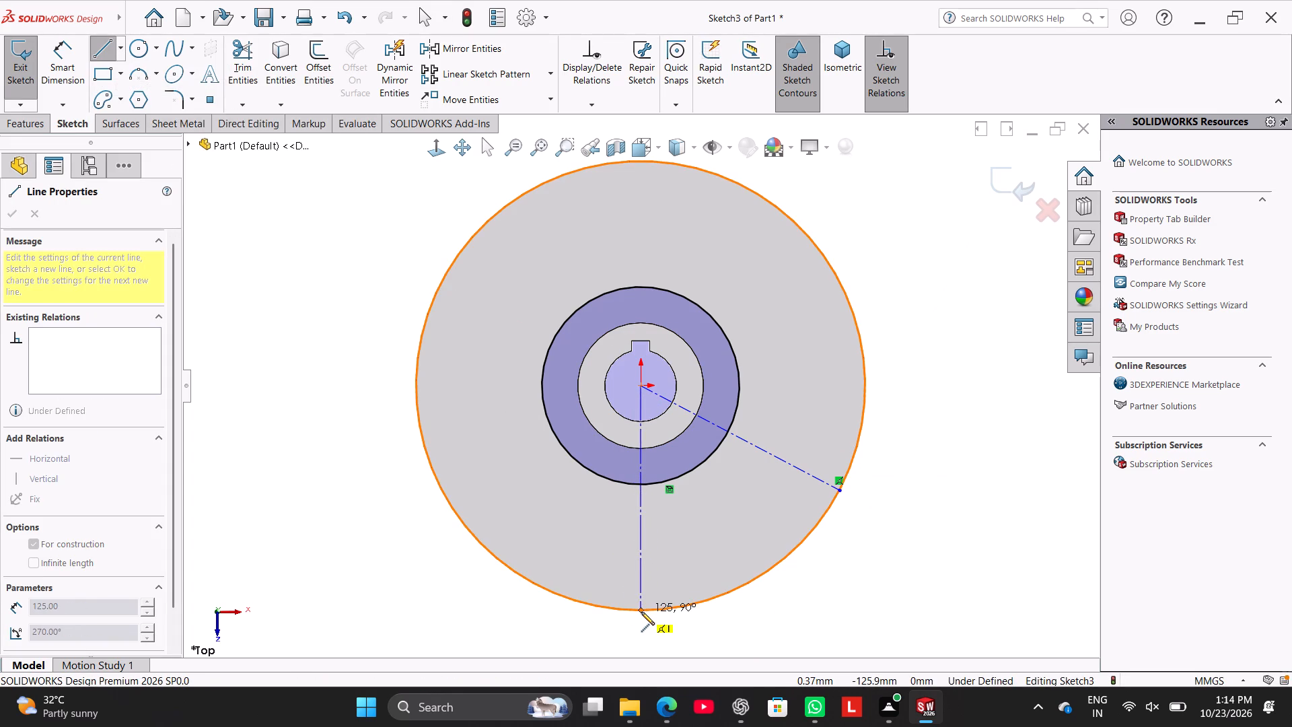
click(641, 612)
right_click(467, 595)
click(494, 598)
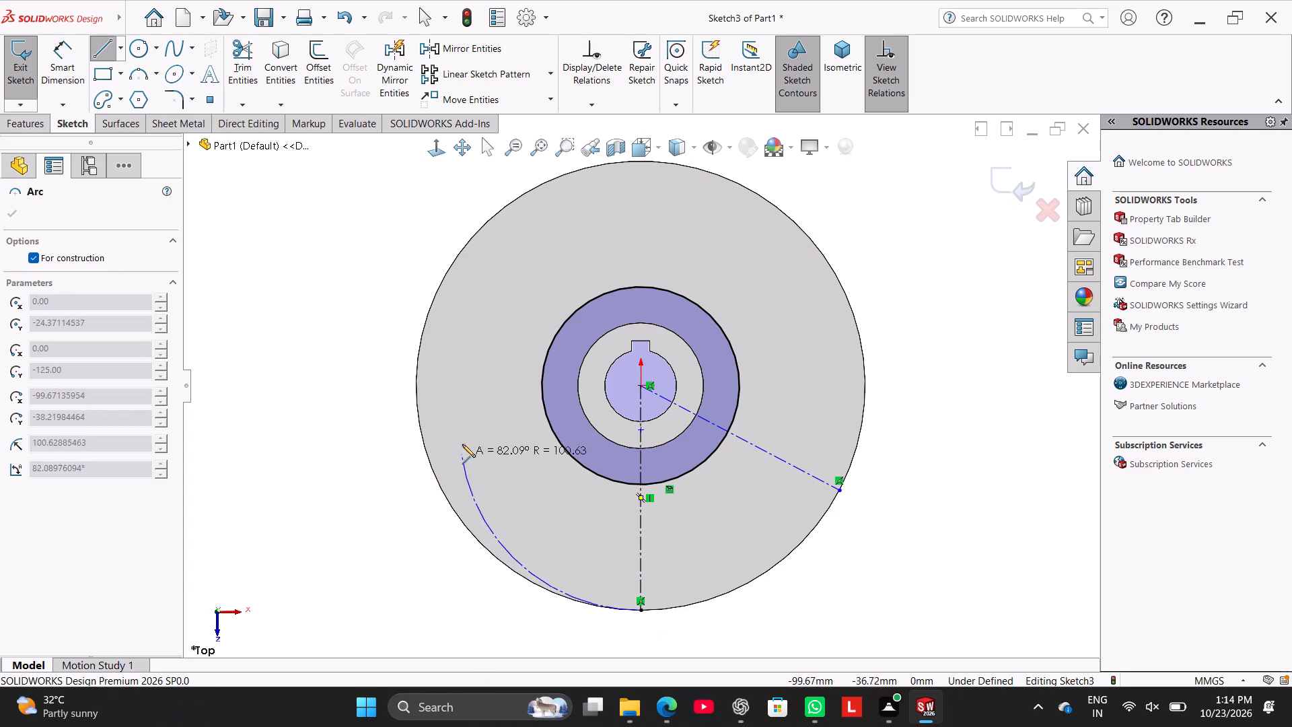
right_click(322, 293)
click(354, 297)
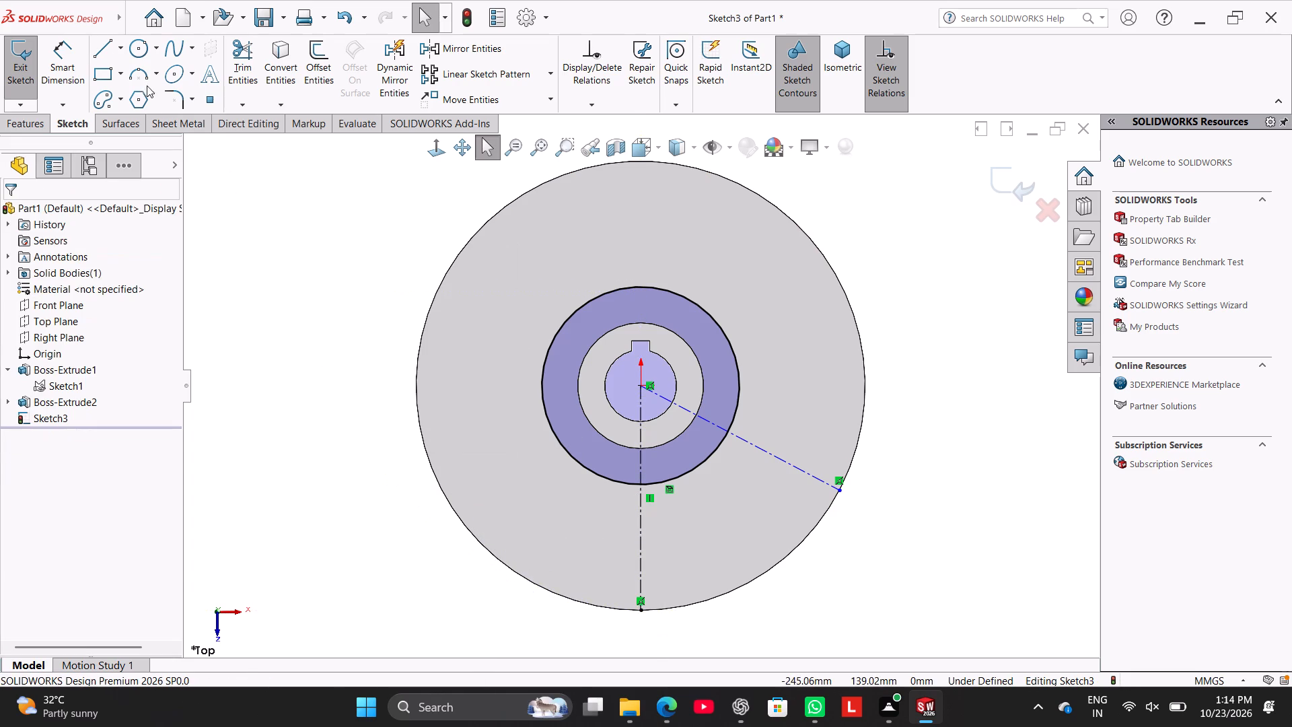
Dimension the angle between the vertical and sloping centerlines as 60°.
click(70, 62)
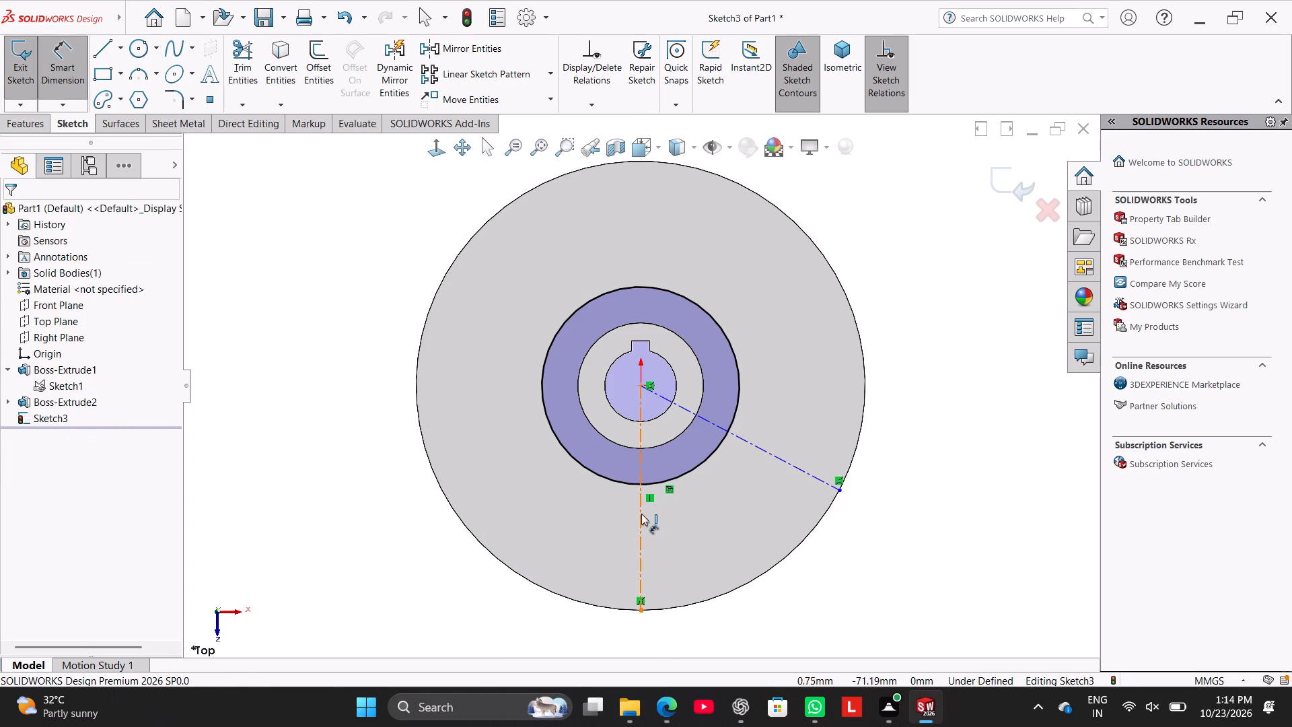
click(639, 515)
click(747, 438)
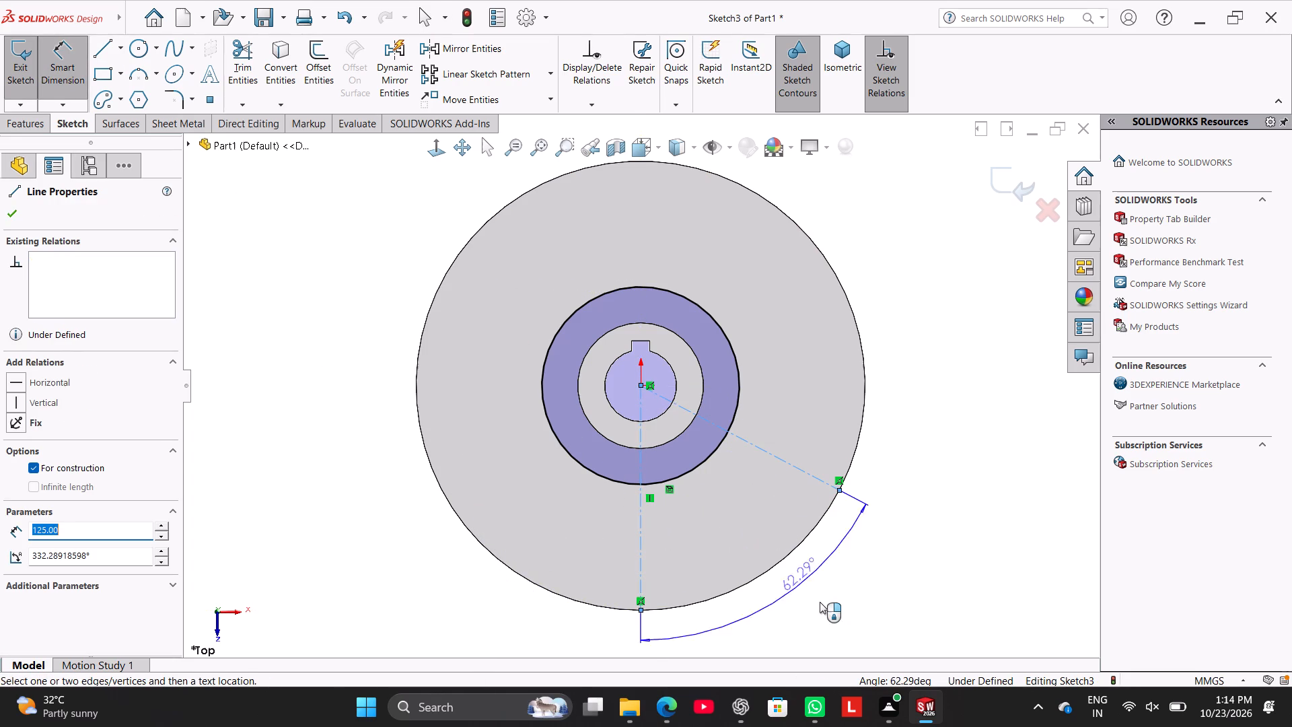
click(811, 602)
text(60)
key(Return)
right_click(945, 328)
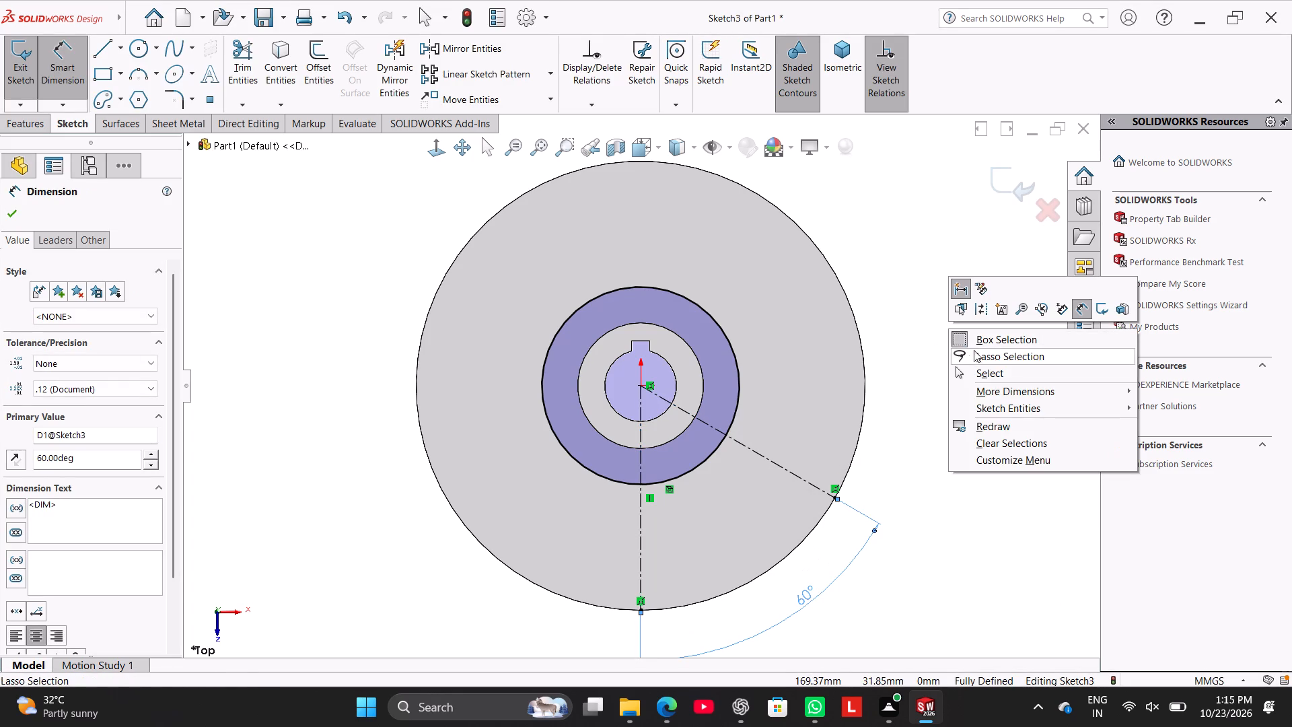
click(988, 375)
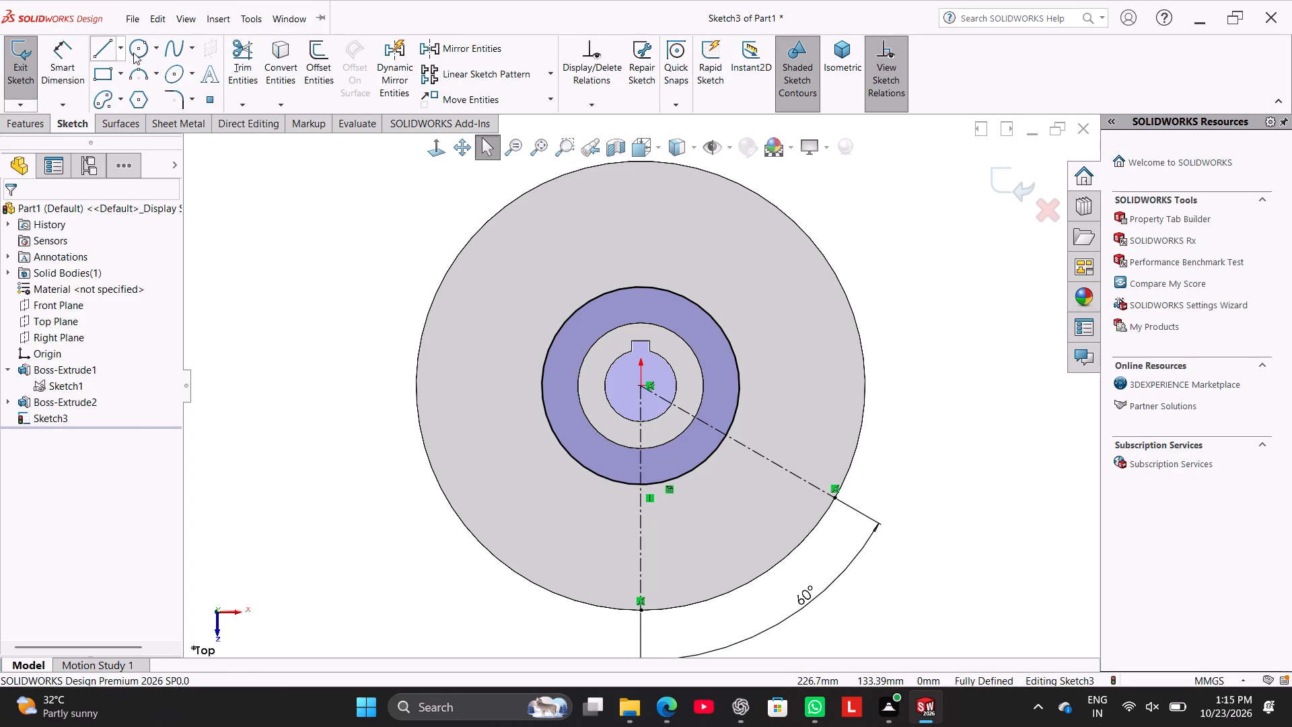
Sketch a 3-point arc, radius about 113 mm, from the 110 mm circle's keyway-side quadrant point to the sloping centerline's outer end.
click(134, 74)
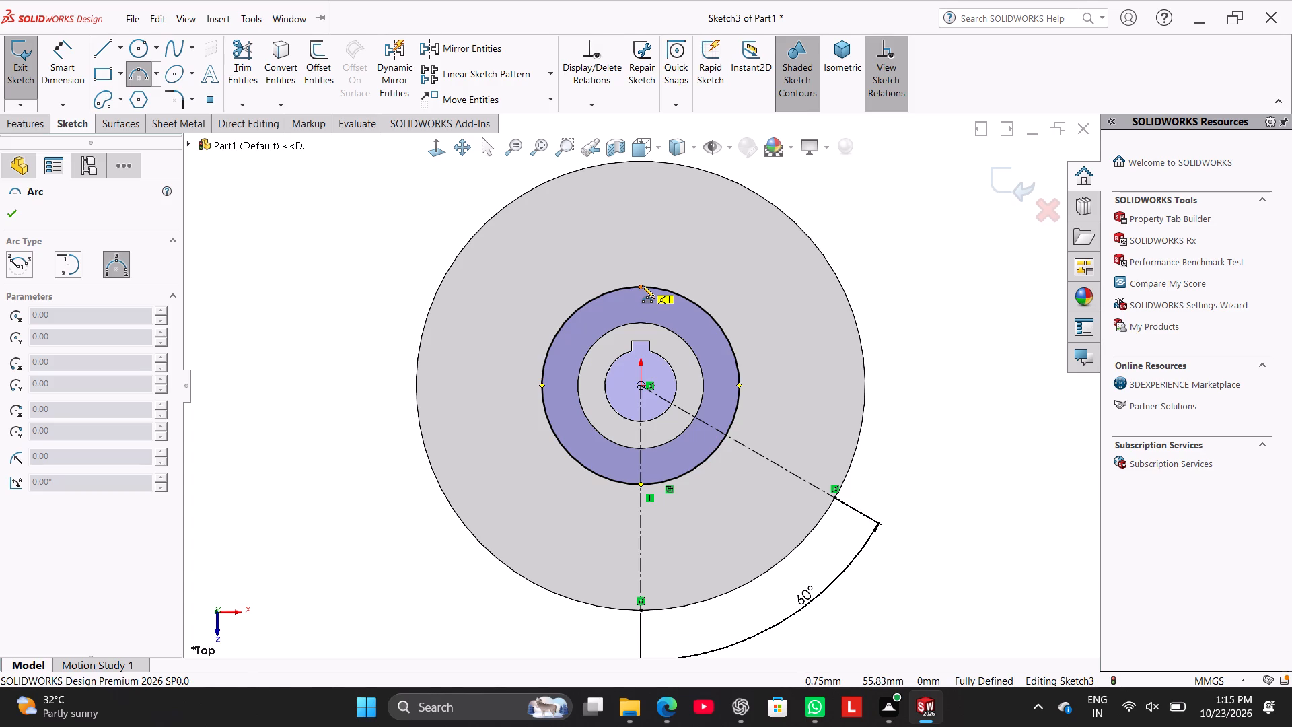
click(642, 285)
click(836, 495)
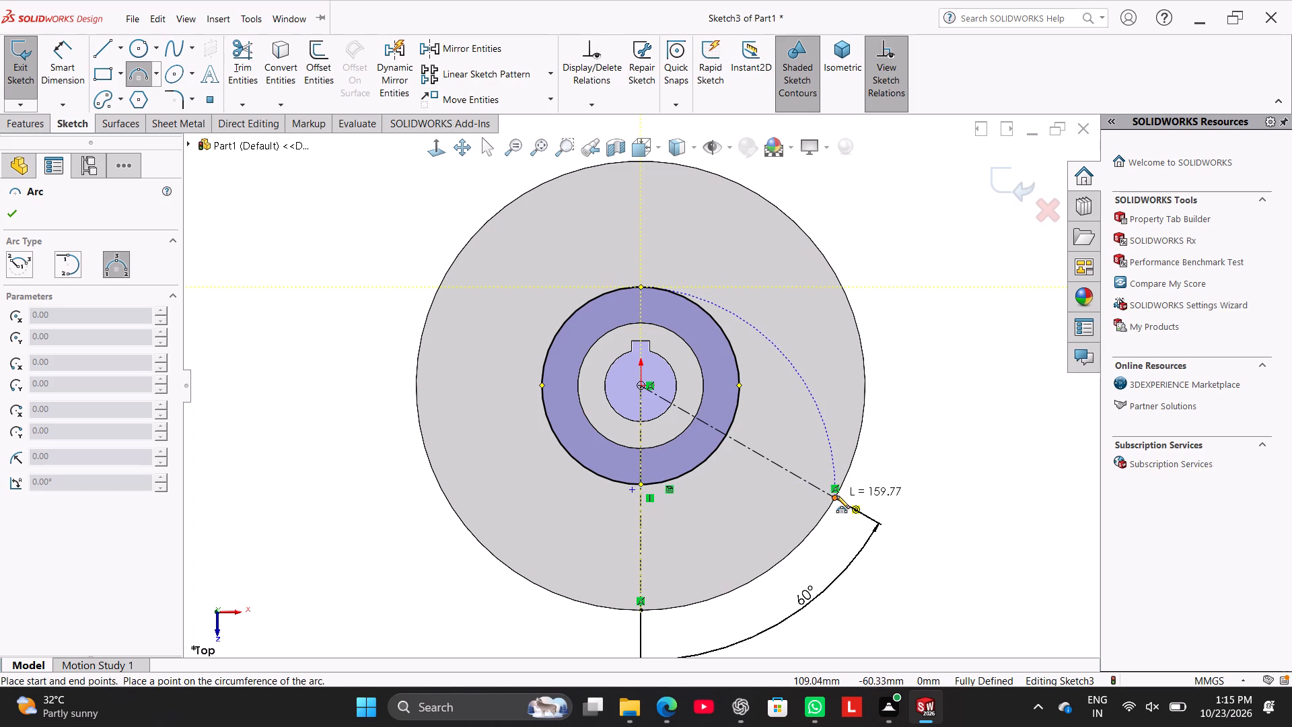
click(828, 430)
right_click(921, 264)
click(941, 271)
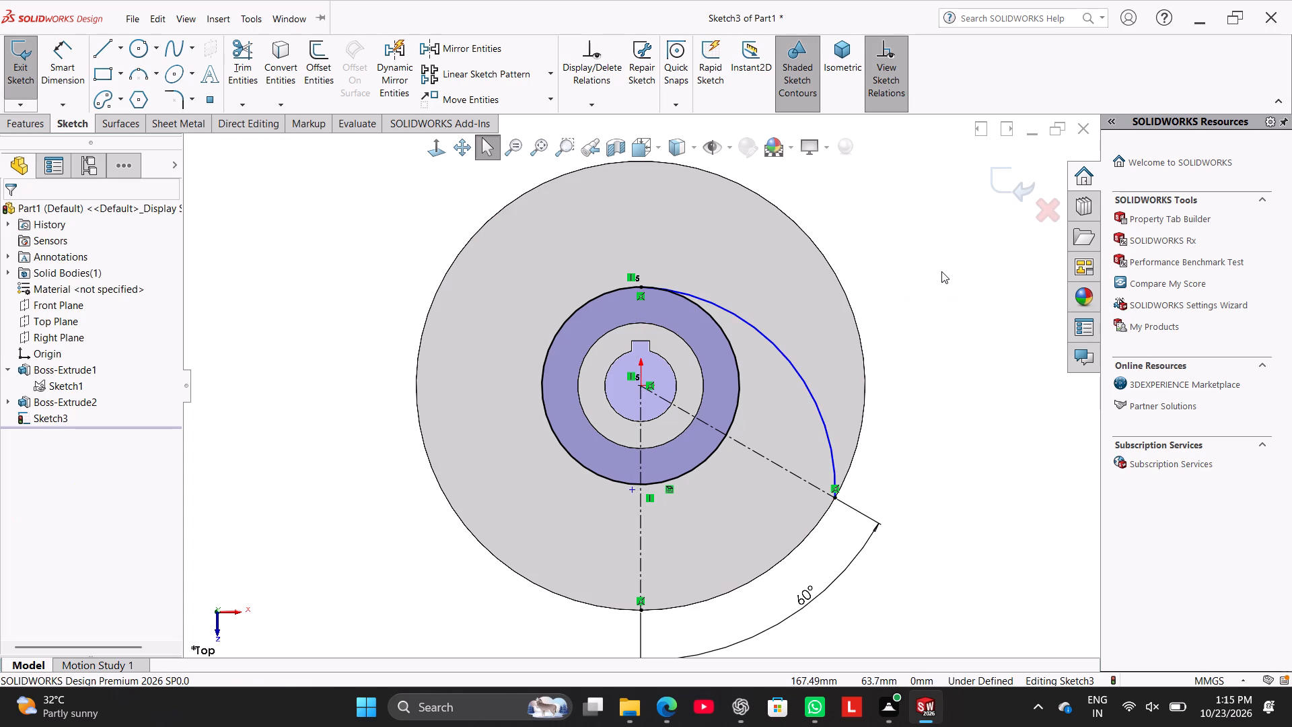
Make the arc's center point coincident with the vertical centerline.
ctrl+click(629, 492)
ctrl+click(639, 504)
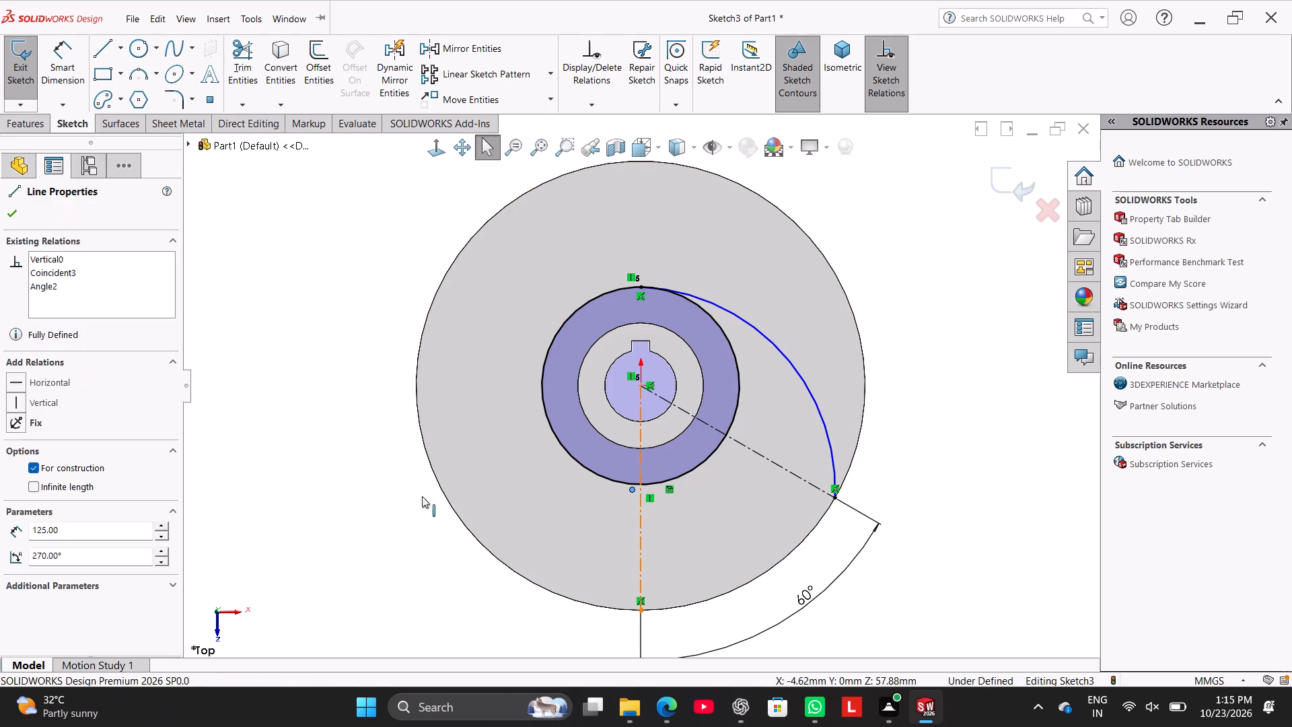
click(44, 469)
click(238, 409)
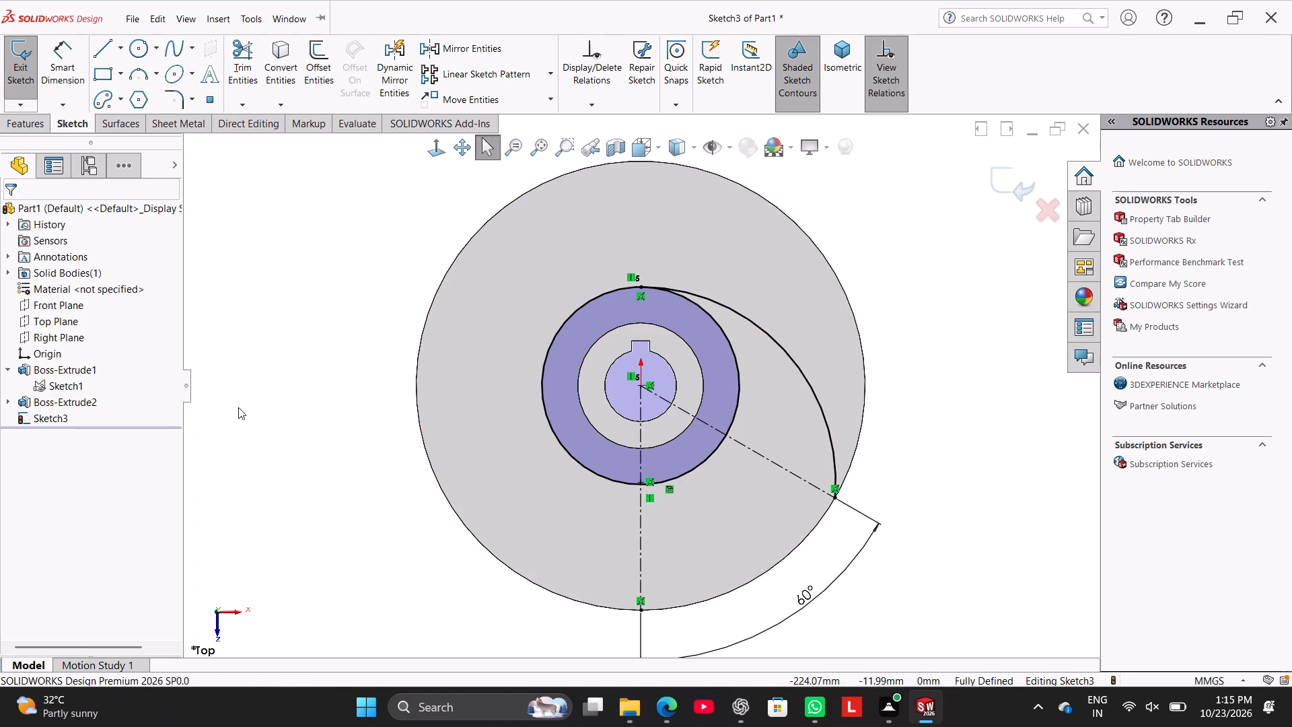
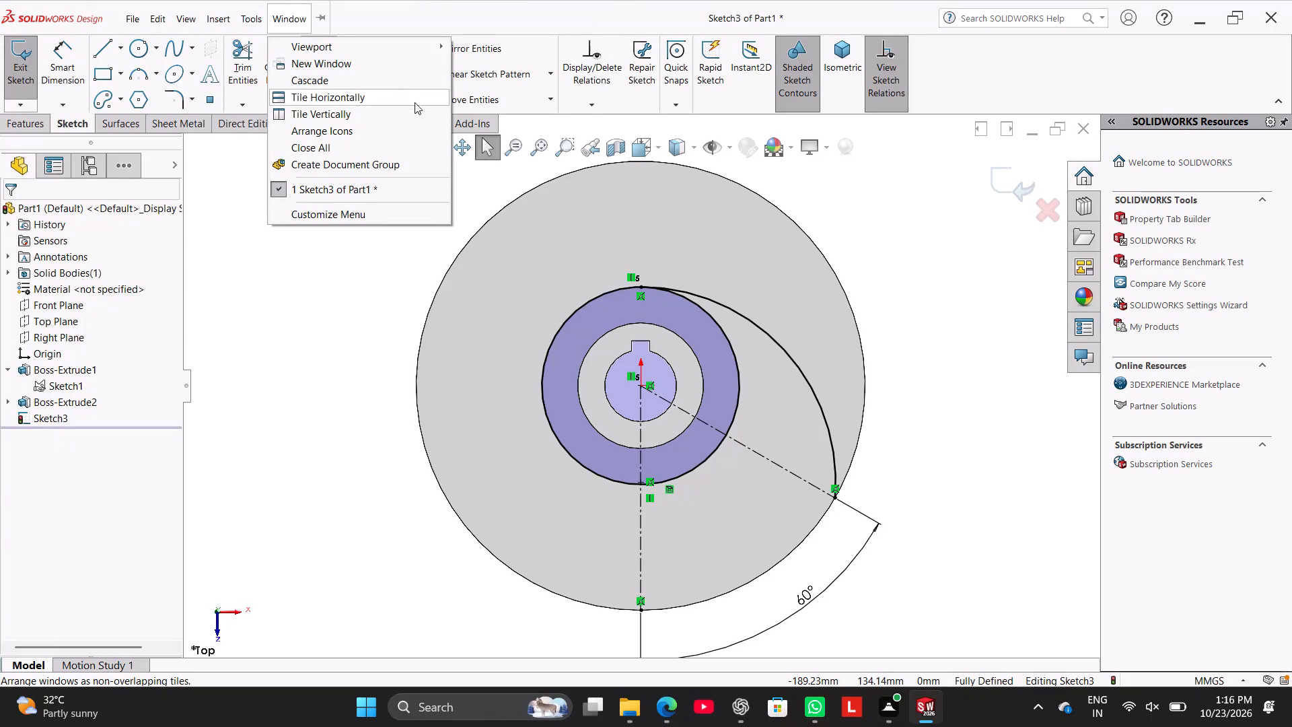
Offset the large curved arc by 7 mm, reversing the direction so the copy lies on its outer side.
click(275, 306)
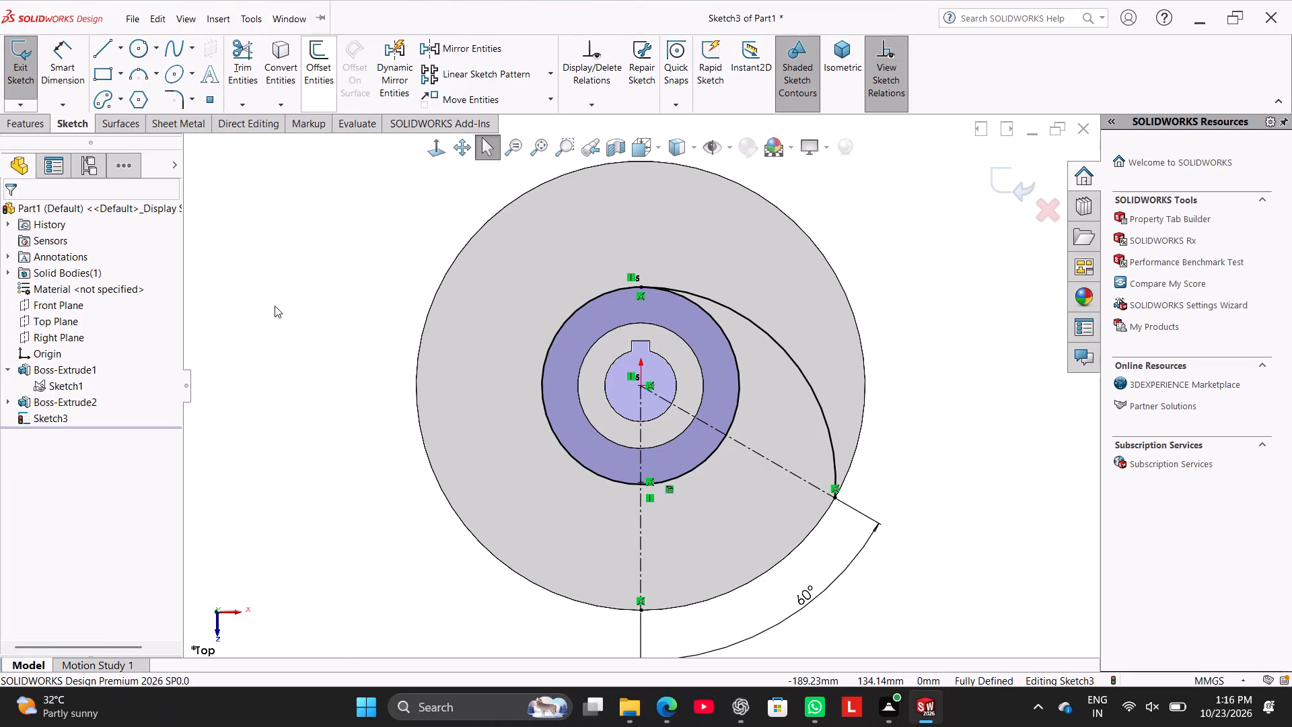
click(327, 65)
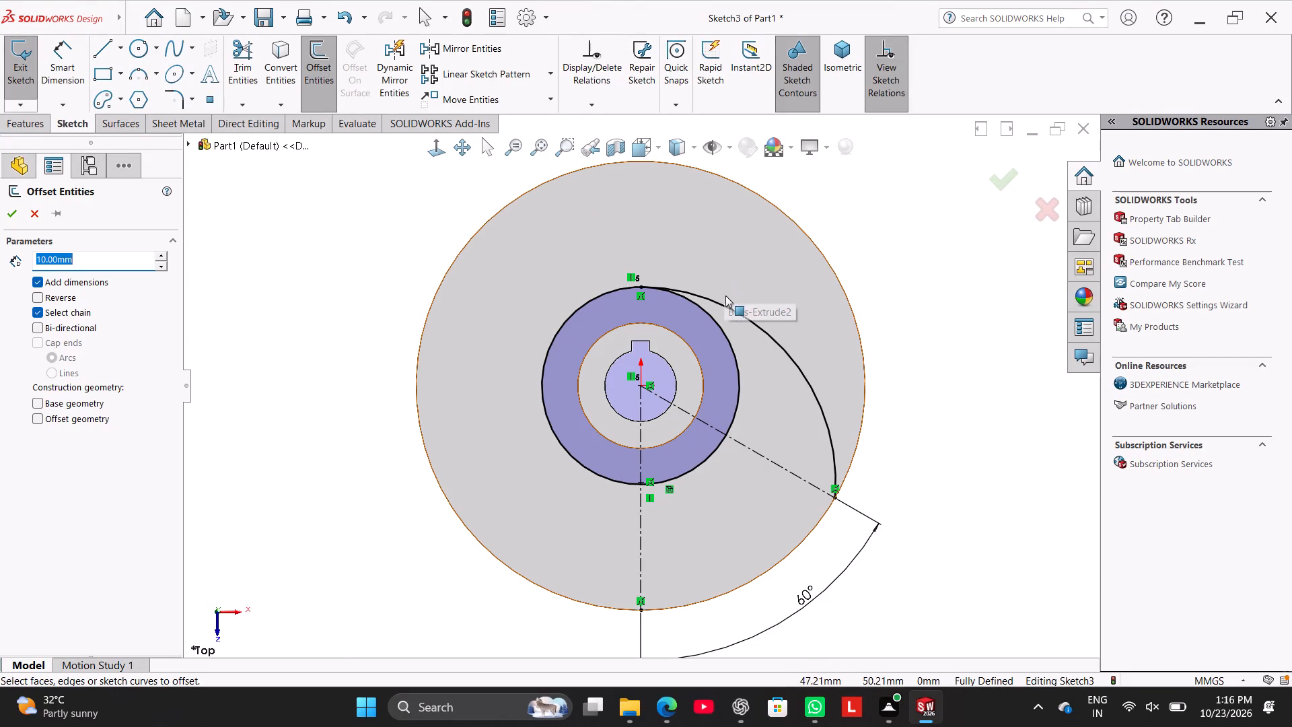
click(725, 303)
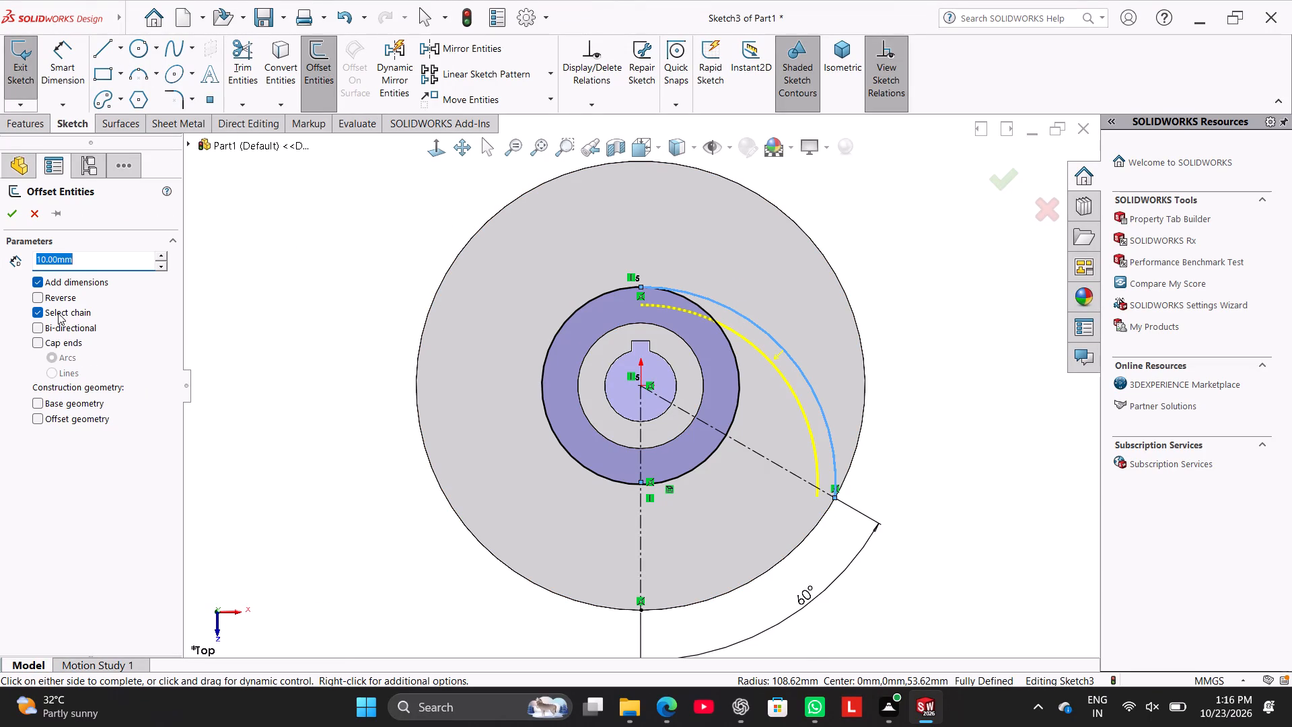
click(55, 293)
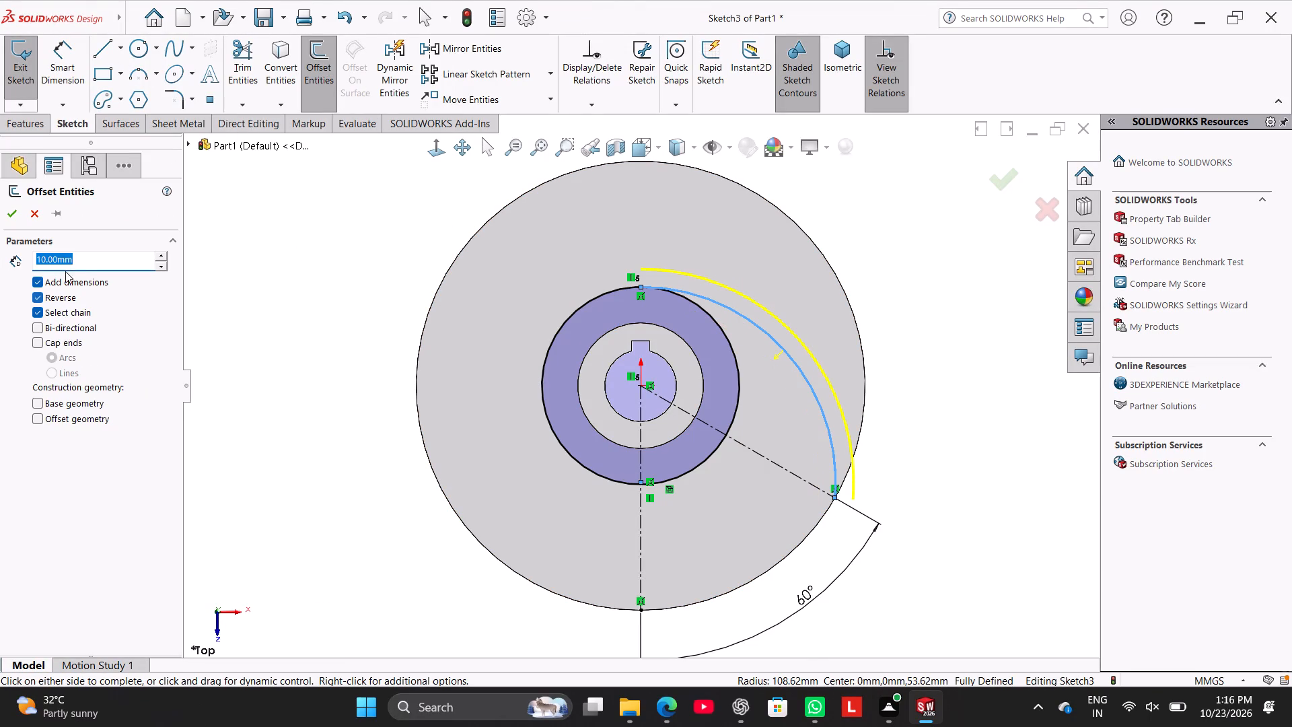
double_click(81, 263)
text(3.5)
key(Return)
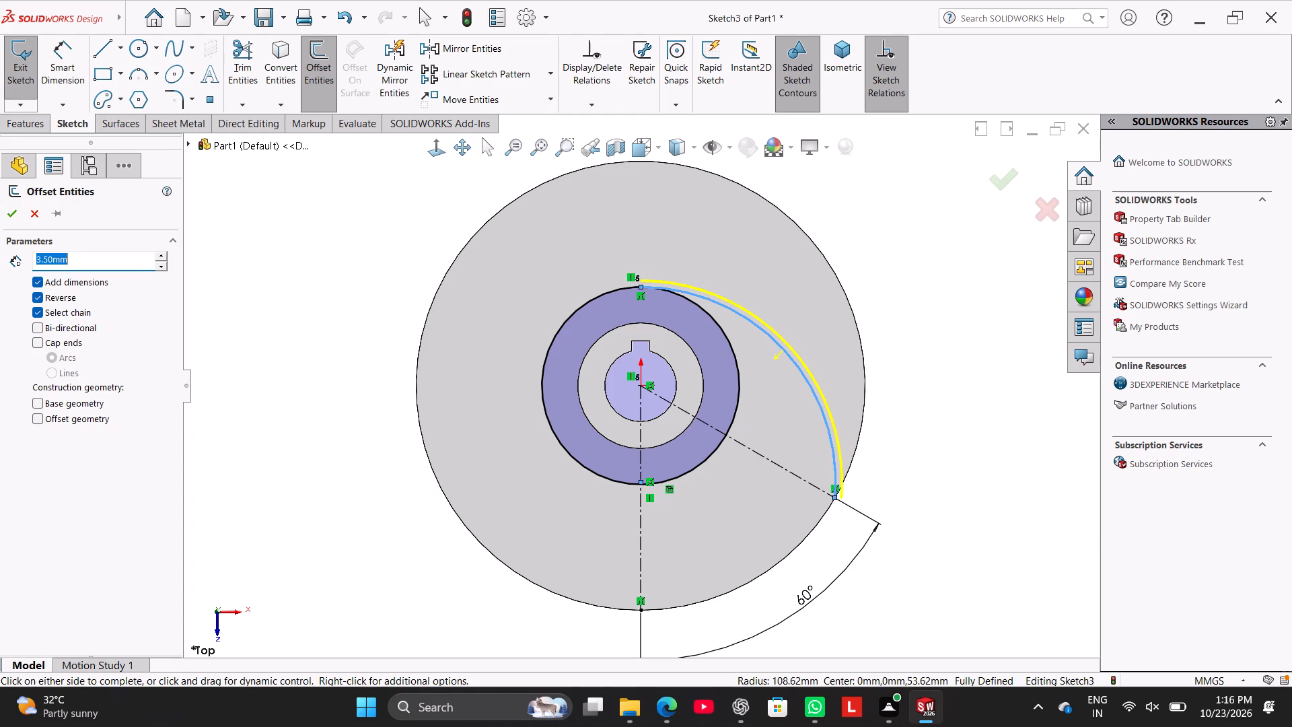
key(5)
key(Return)
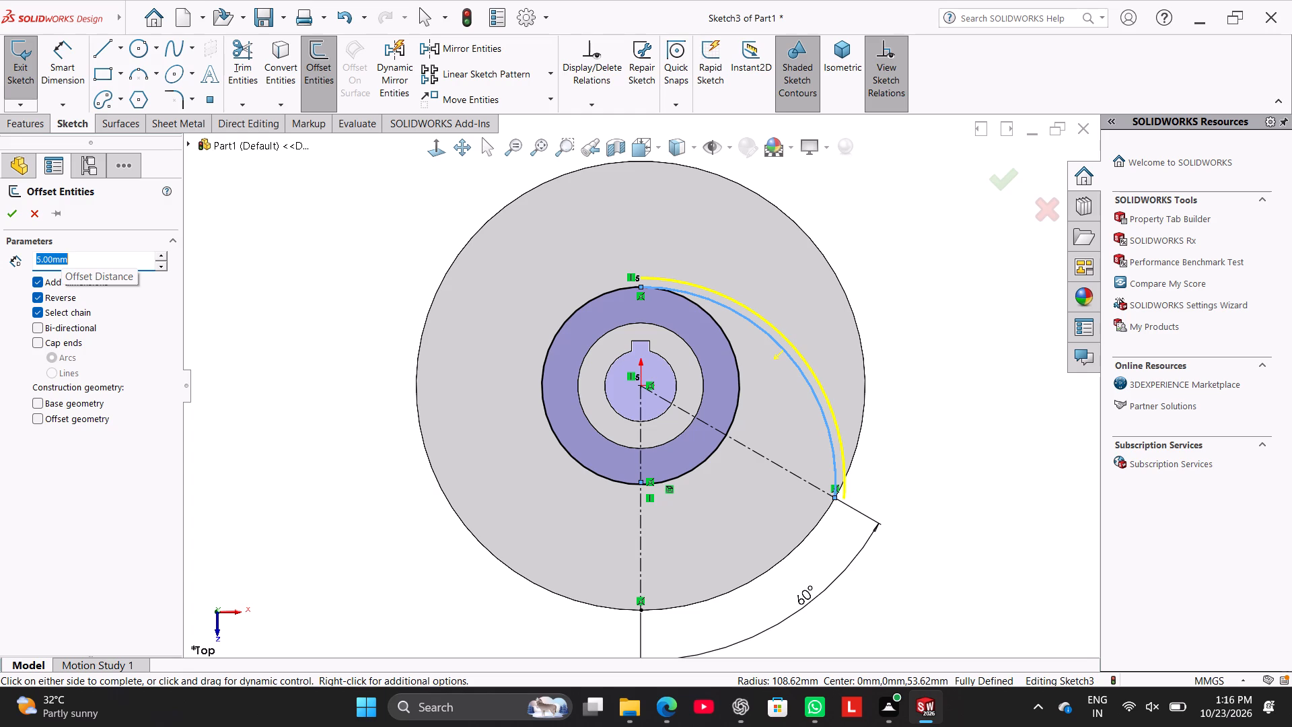
key(7)
key(Return)
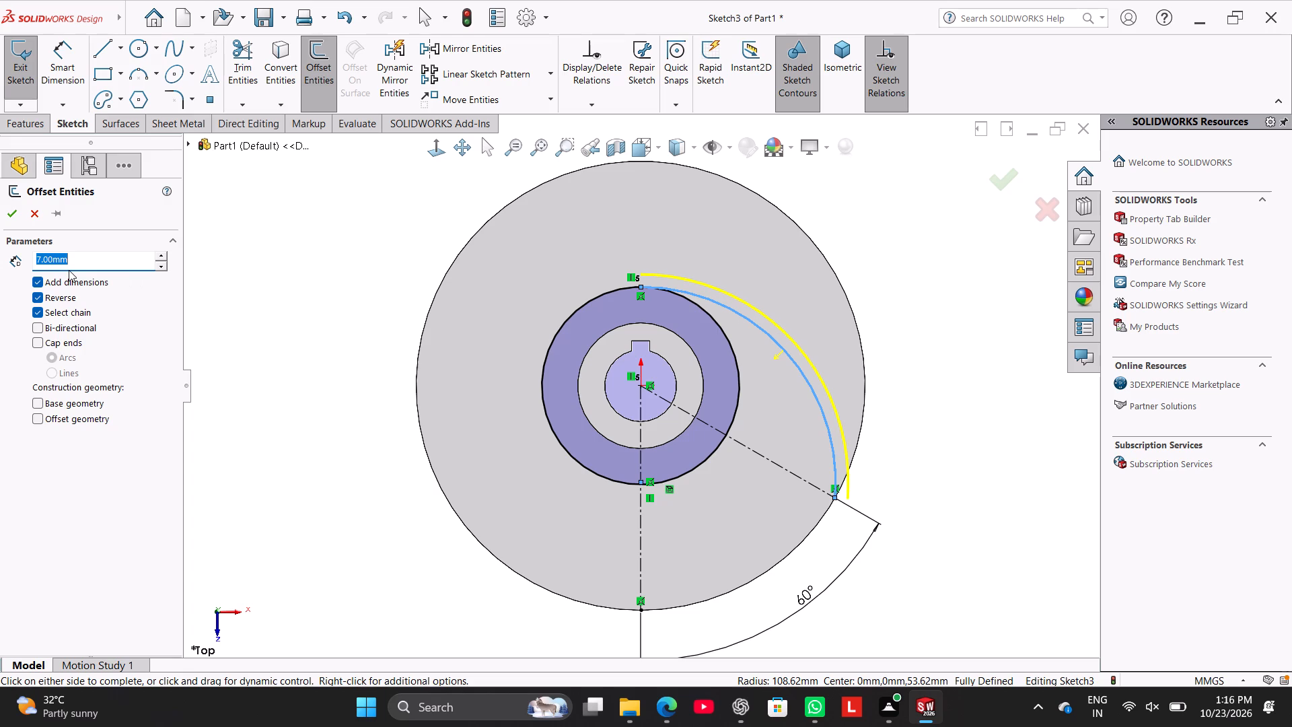
right_click(902, 280)
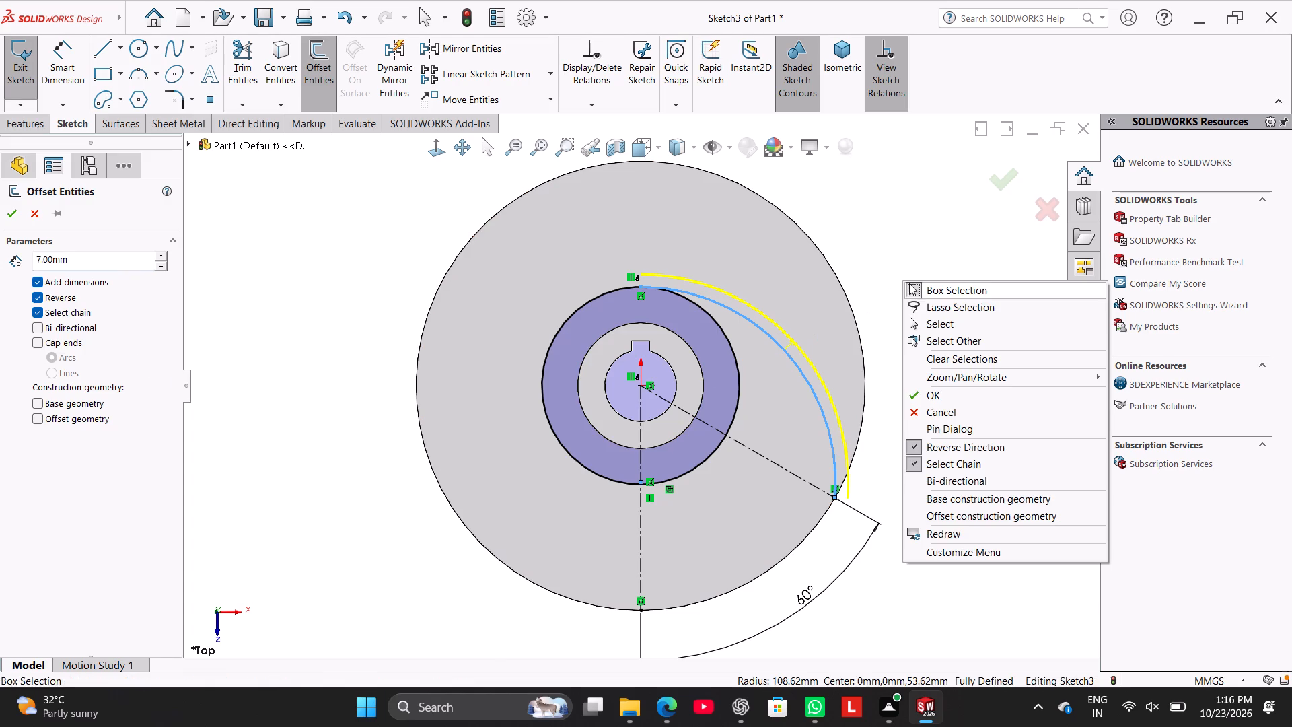
click(931, 324)
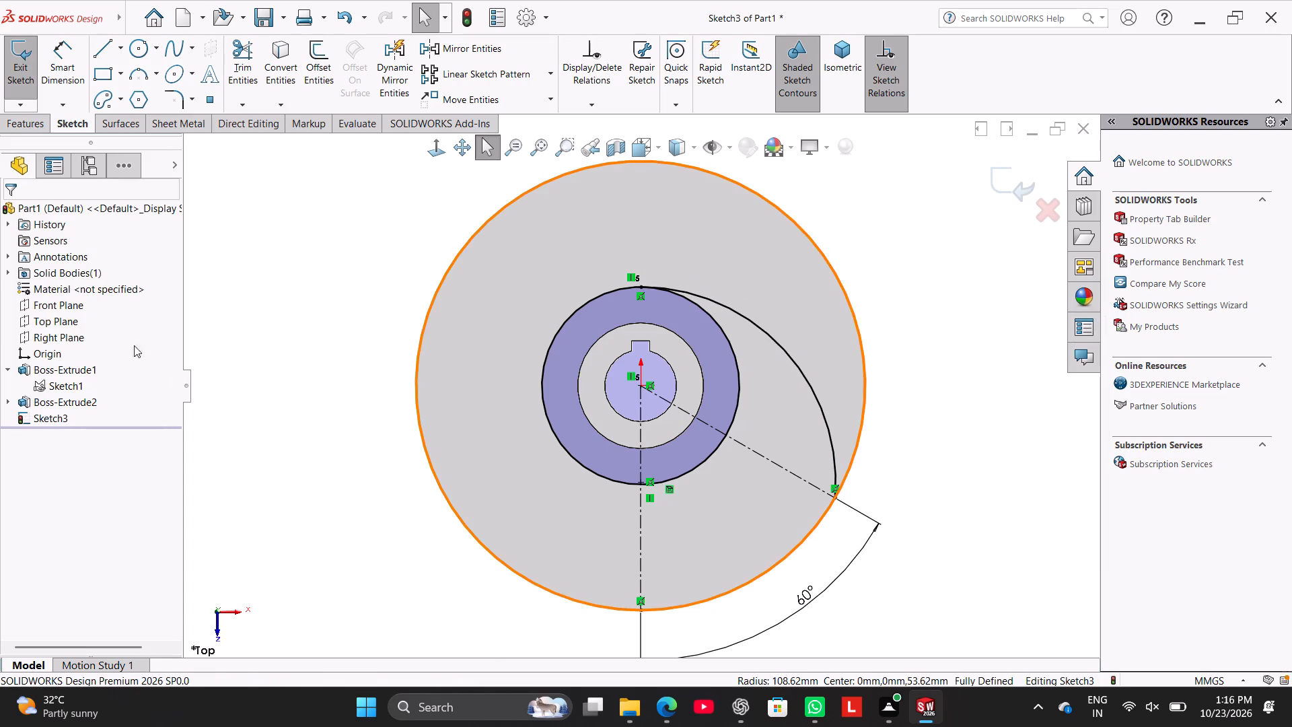
click(317, 64)
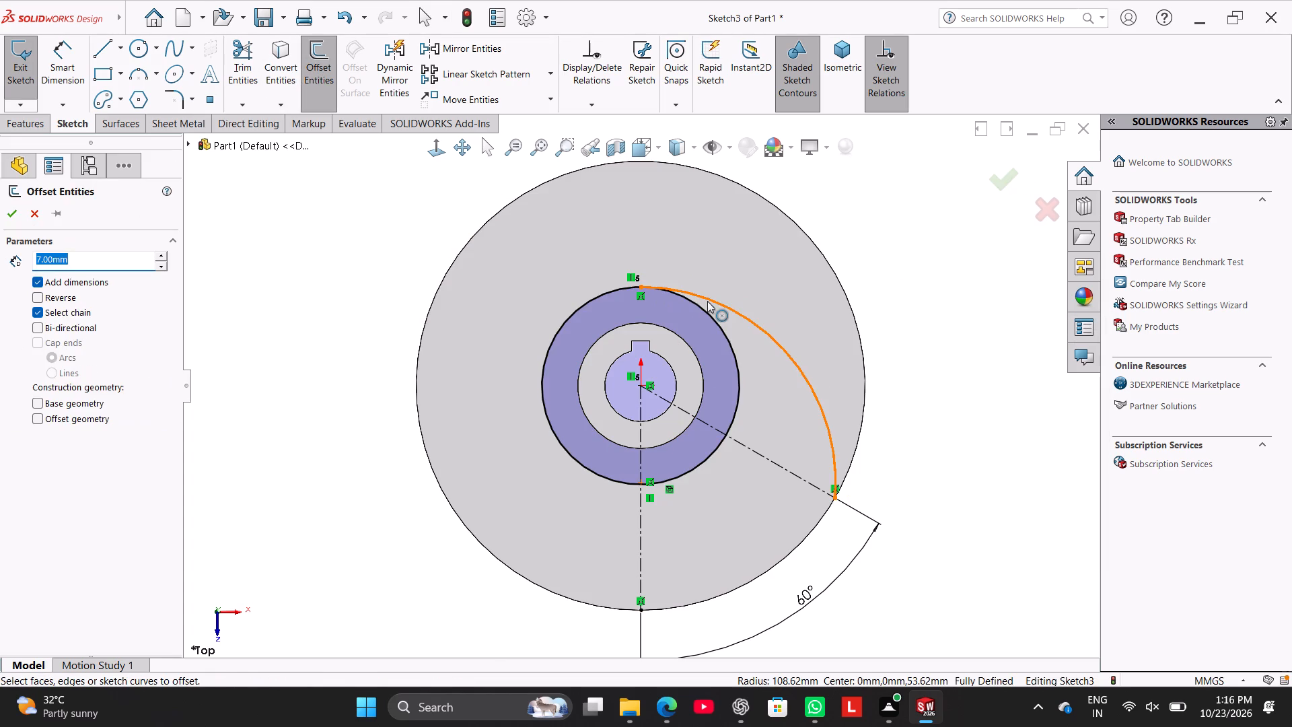
click(709, 301)
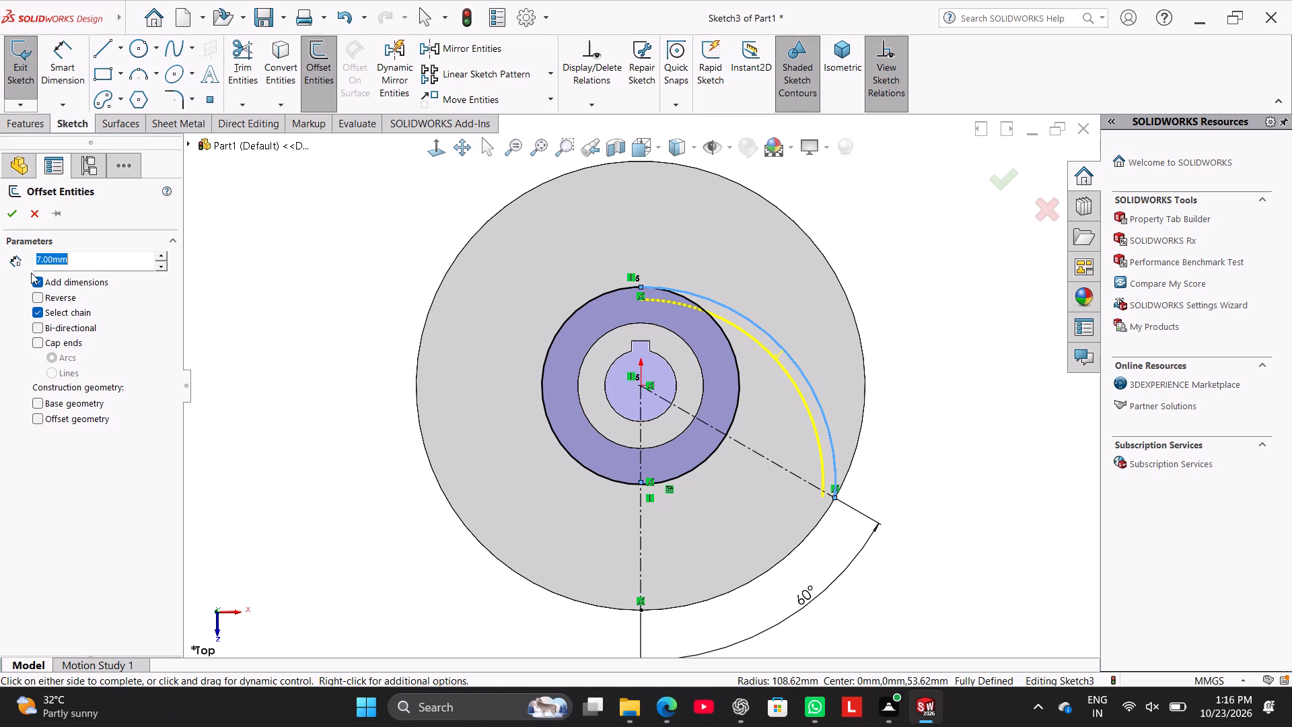
click(46, 297)
click(13, 216)
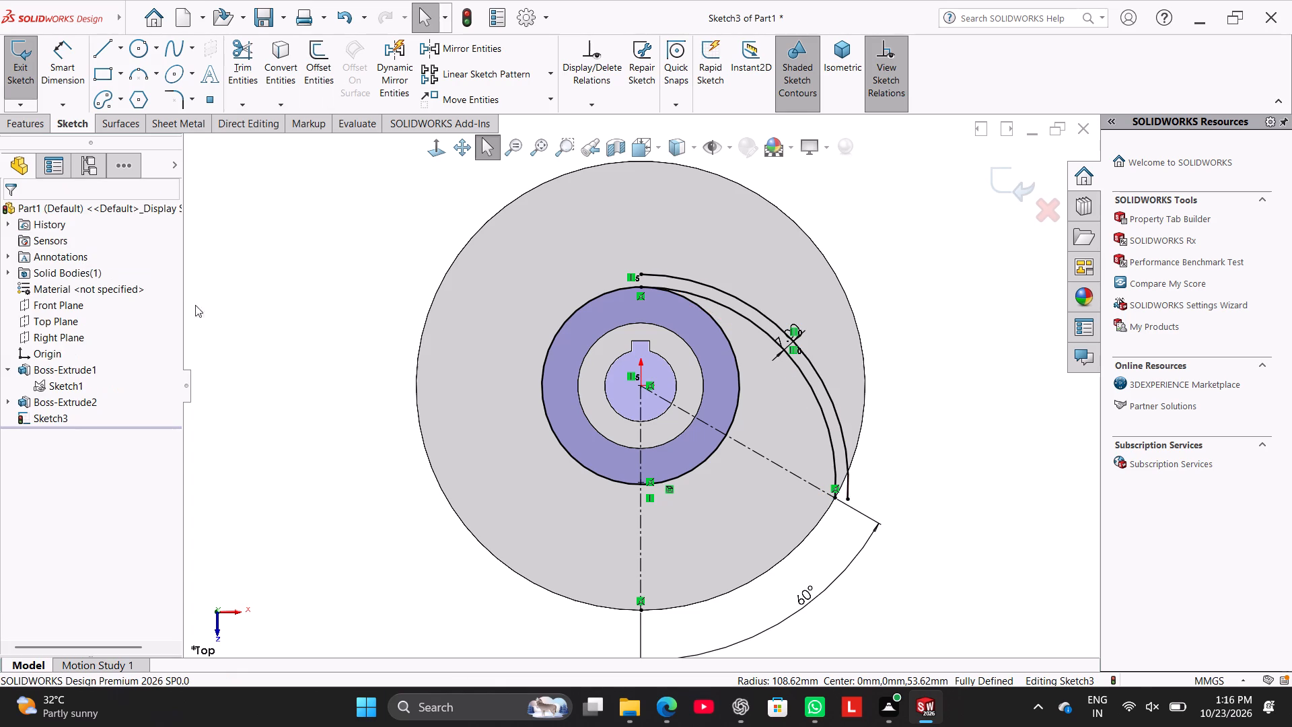
click(221, 308)
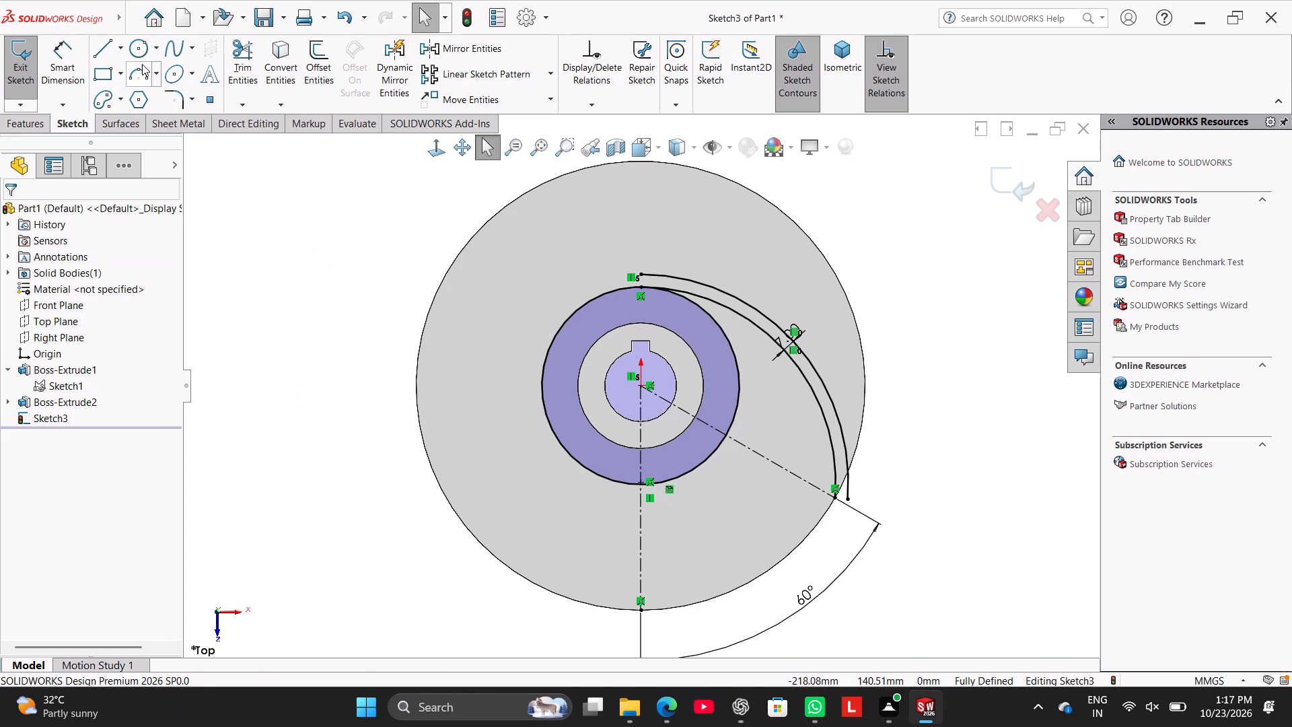
Sketch a vertical 7 mm line joining the two arcs' inner ends at the top of the 110 mm circle.
click(112, 50)
scroll(600, 241, down, 5)
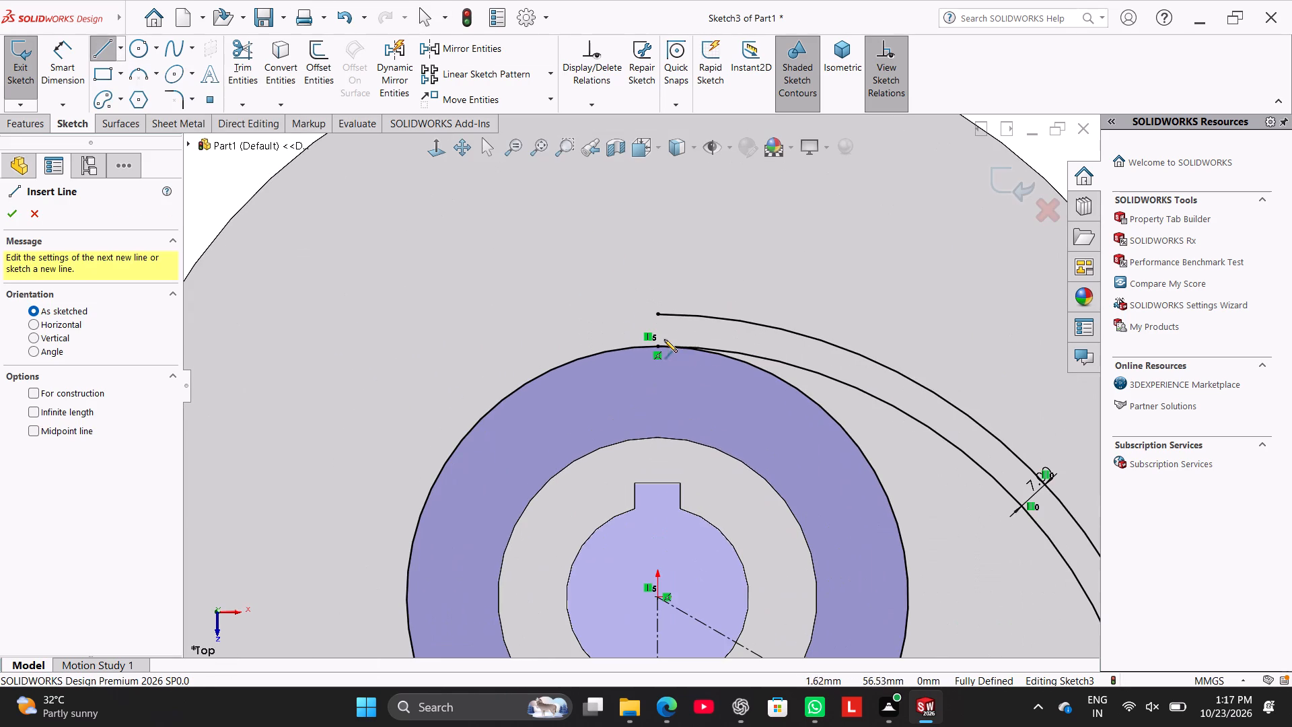
click(656, 346)
click(654, 313)
scroll(606, 347, up, 1)
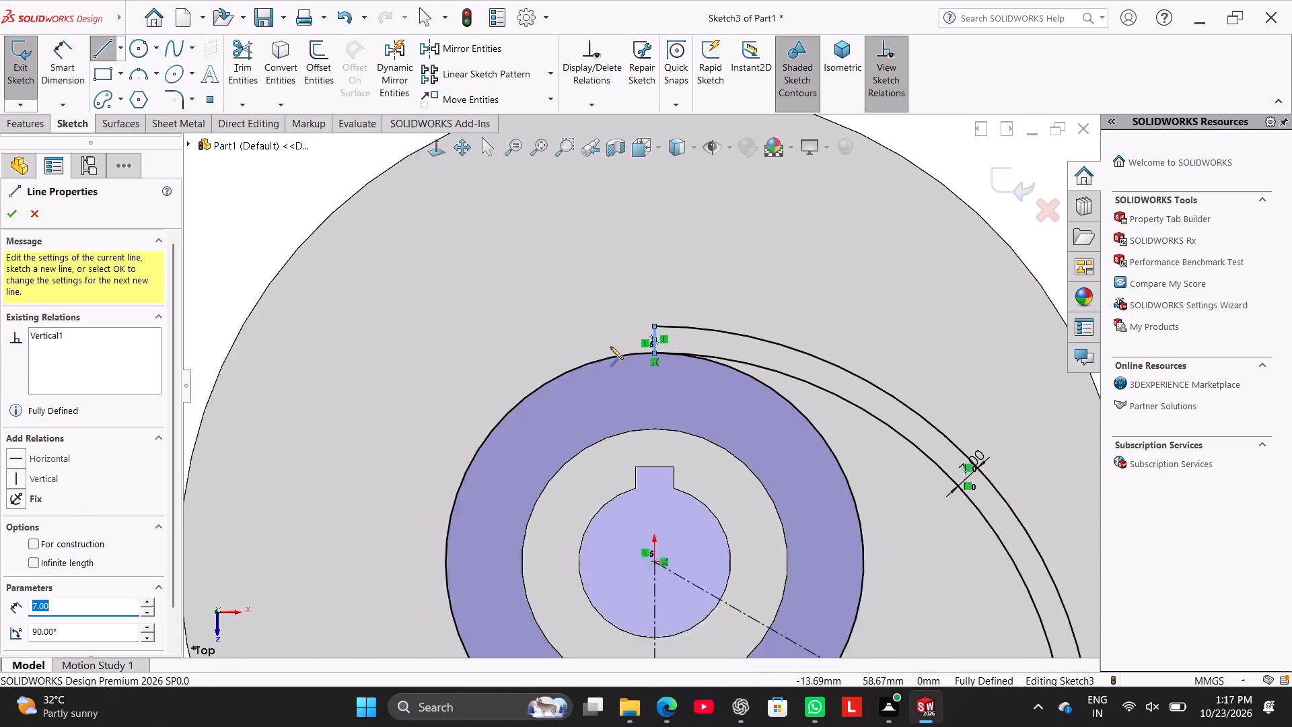
scroll(610, 347, up, 5)
scroll(848, 535, down, 4)
right_click(840, 430)
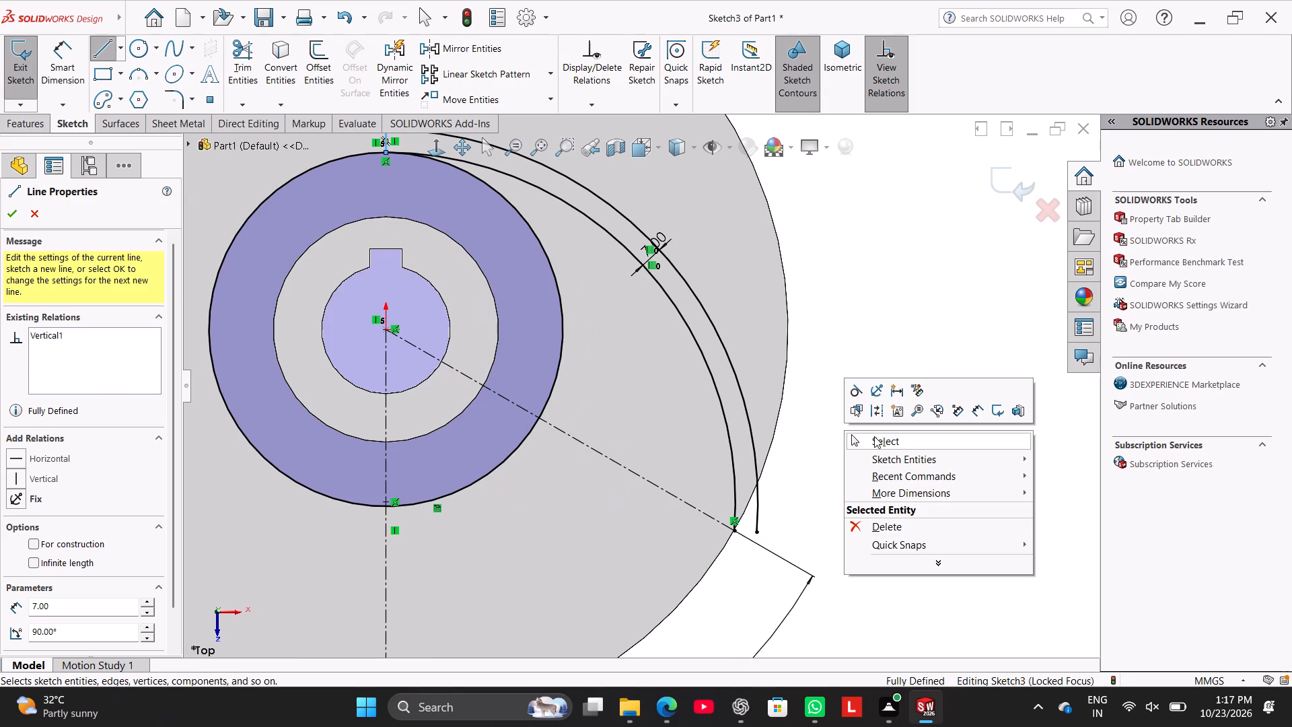
click(874, 436)
Convert the disc's 250 mm outer edge into a sketch entity.
click(287, 63)
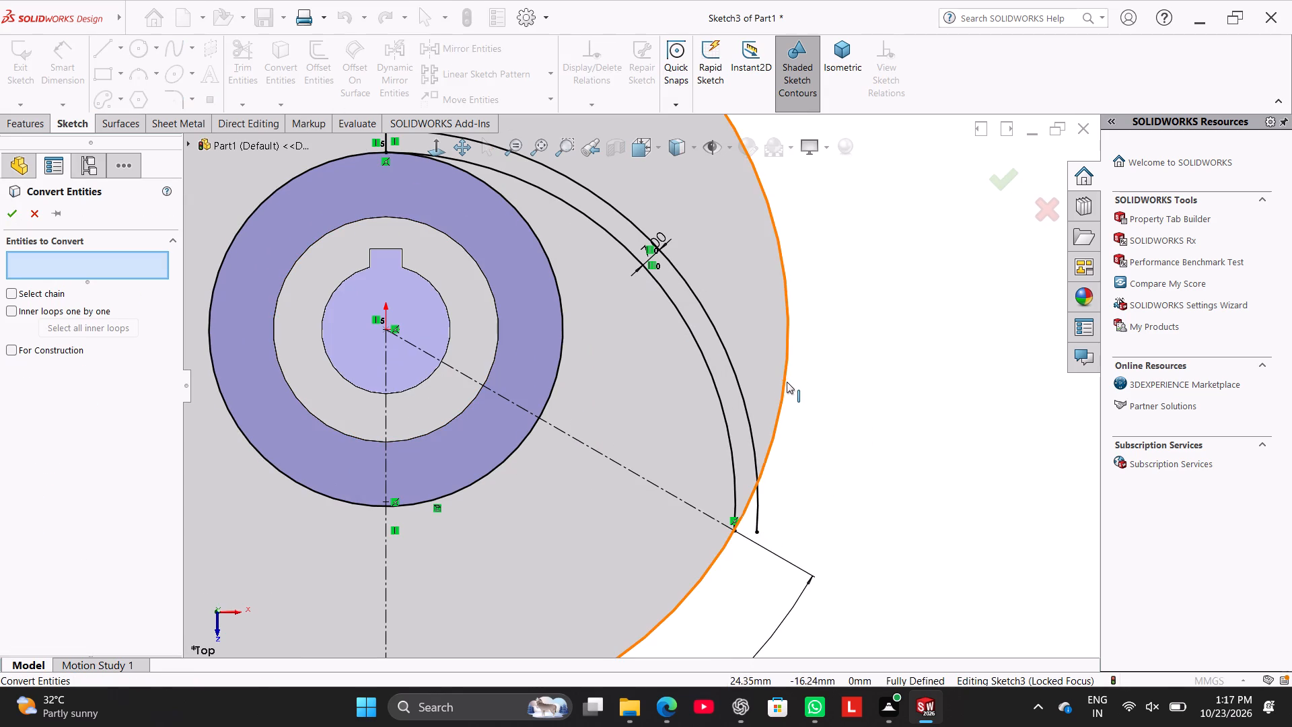
click(787, 382)
click(6, 217)
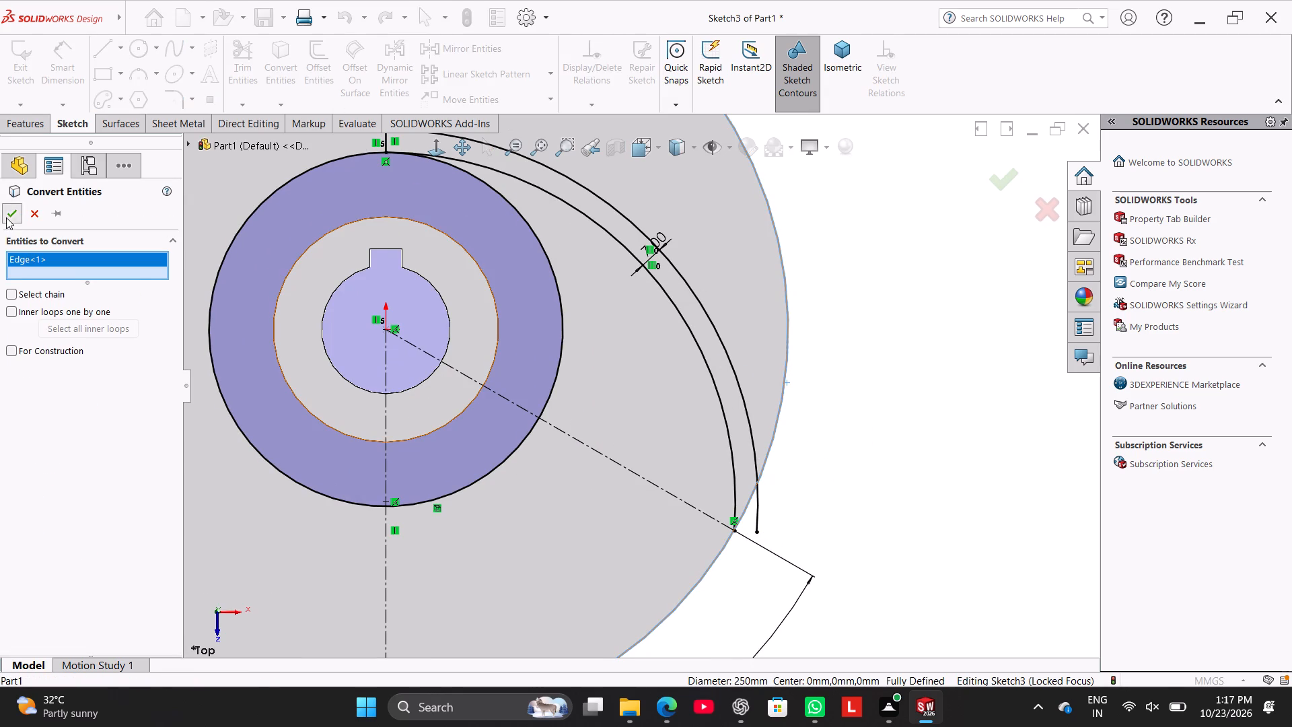
click(836, 423)
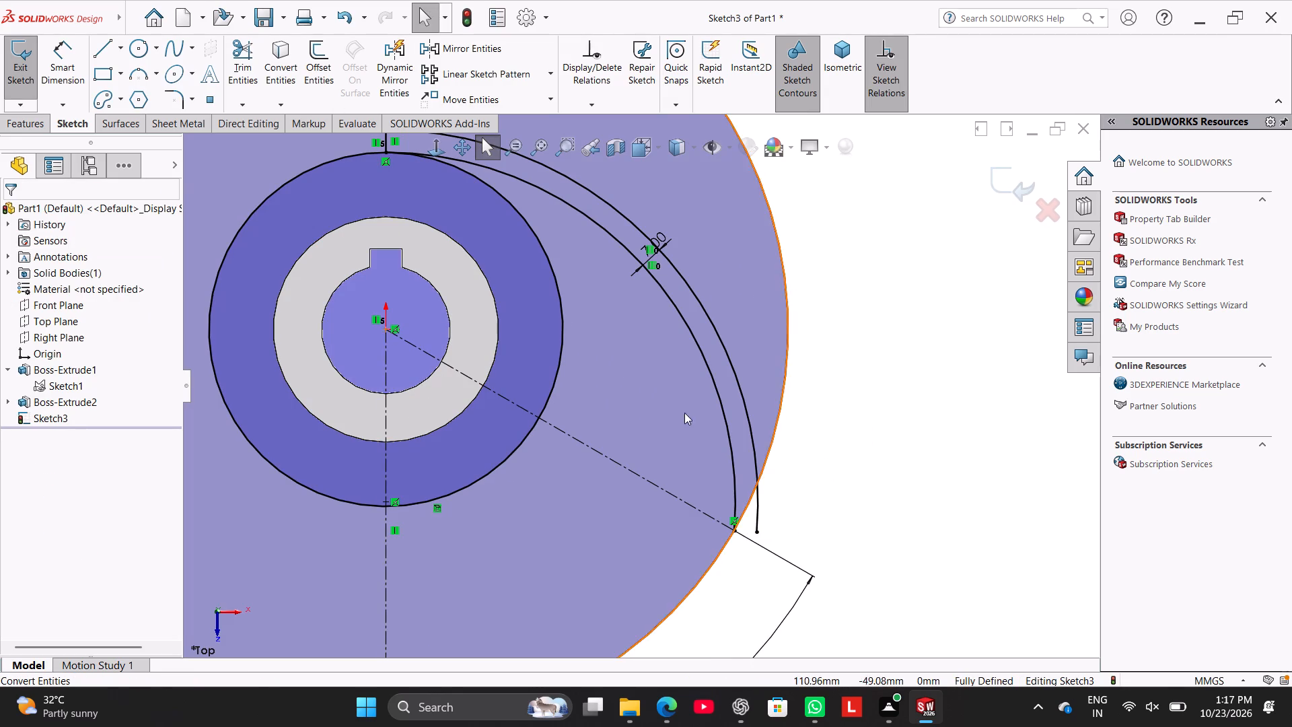
Power-trim the offset arc's overhang beyond the disc and the converted circle, keeping only its short piece that closes the vane's tip.
drag(244, 57, 248, 65)
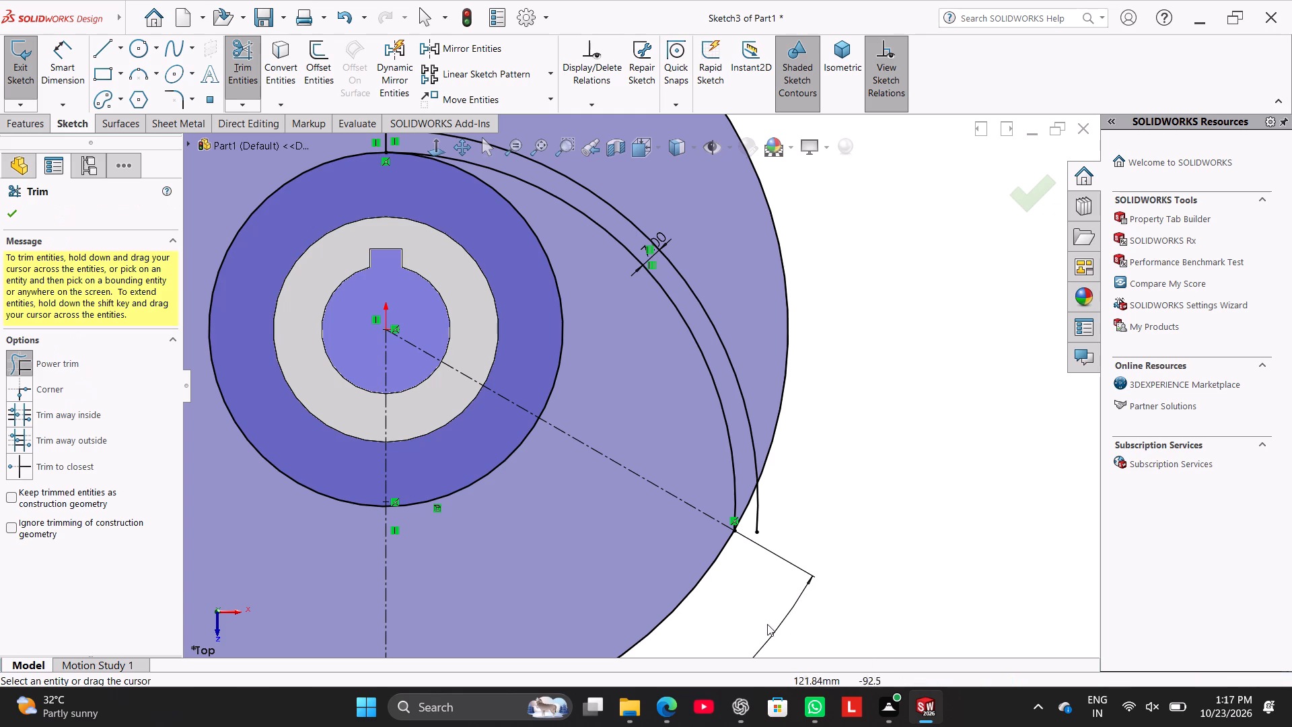
drag(784, 510, 750, 526)
drag(781, 500, 771, 407)
drag(742, 590, 637, 522)
scroll(724, 485, up, 2)
scroll(742, 430, up, 3)
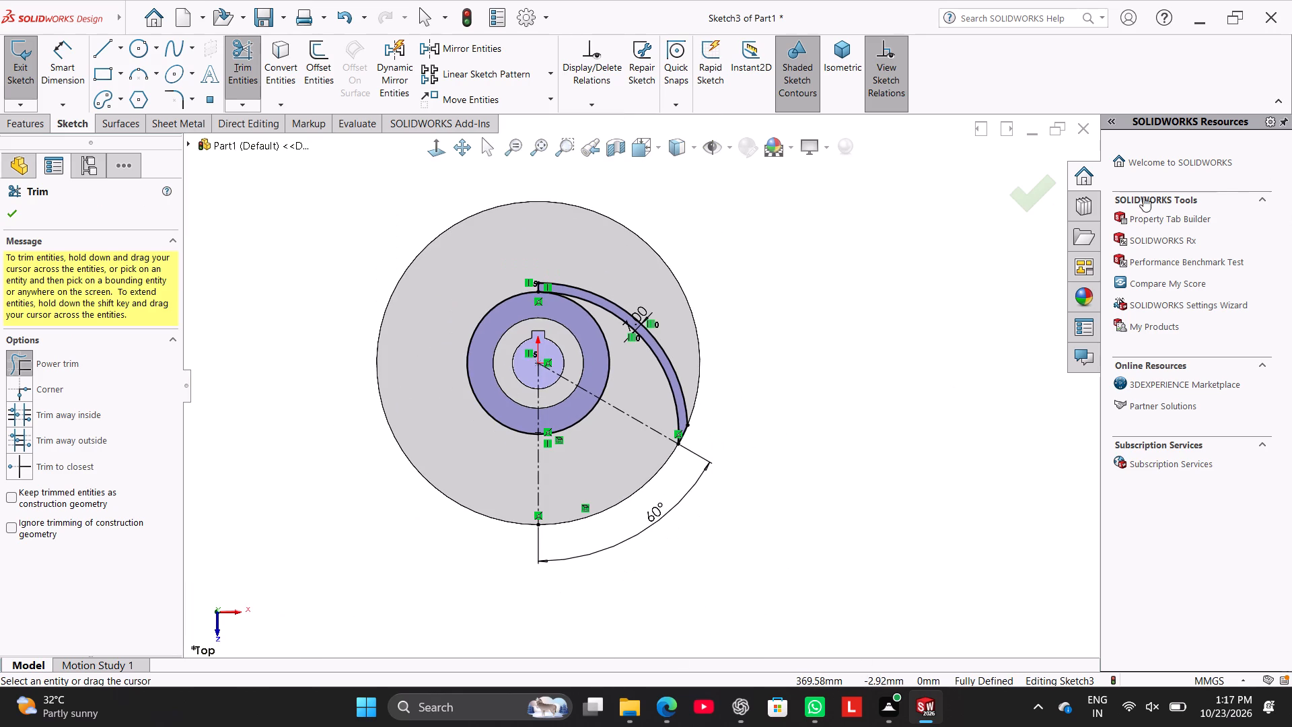
click(11, 215)
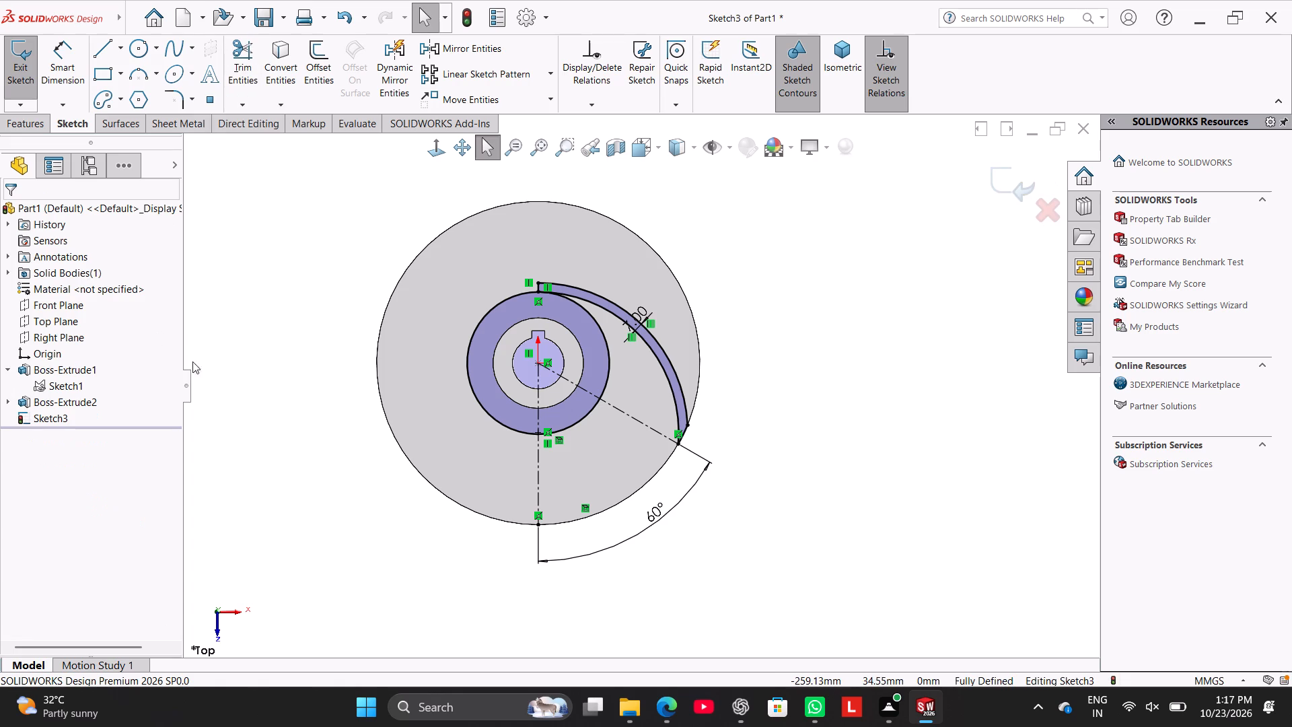
Trim the 110 mm circle around the hub with the option to keep trimmed entities as construction geometry.
middle_drag(301, 426, 316, 315)
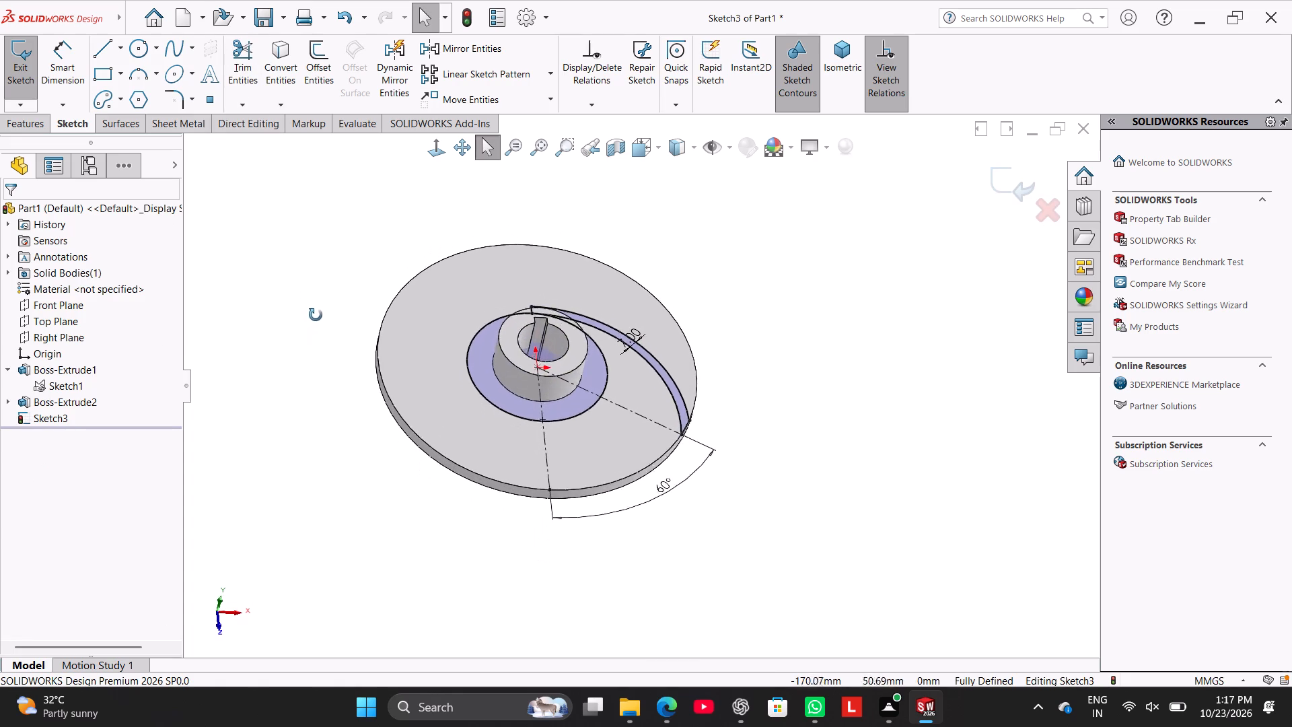
middle_drag(316, 315, 309, 431)
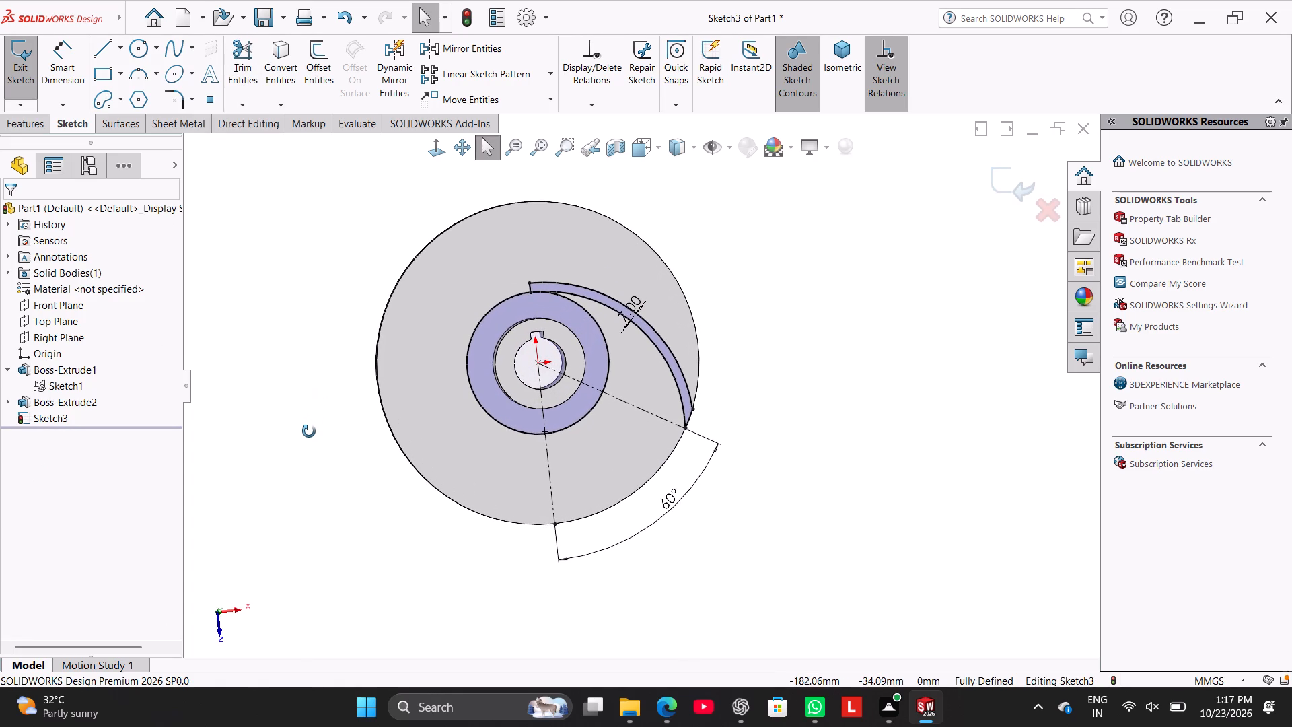
middle_drag(309, 431, 309, 433)
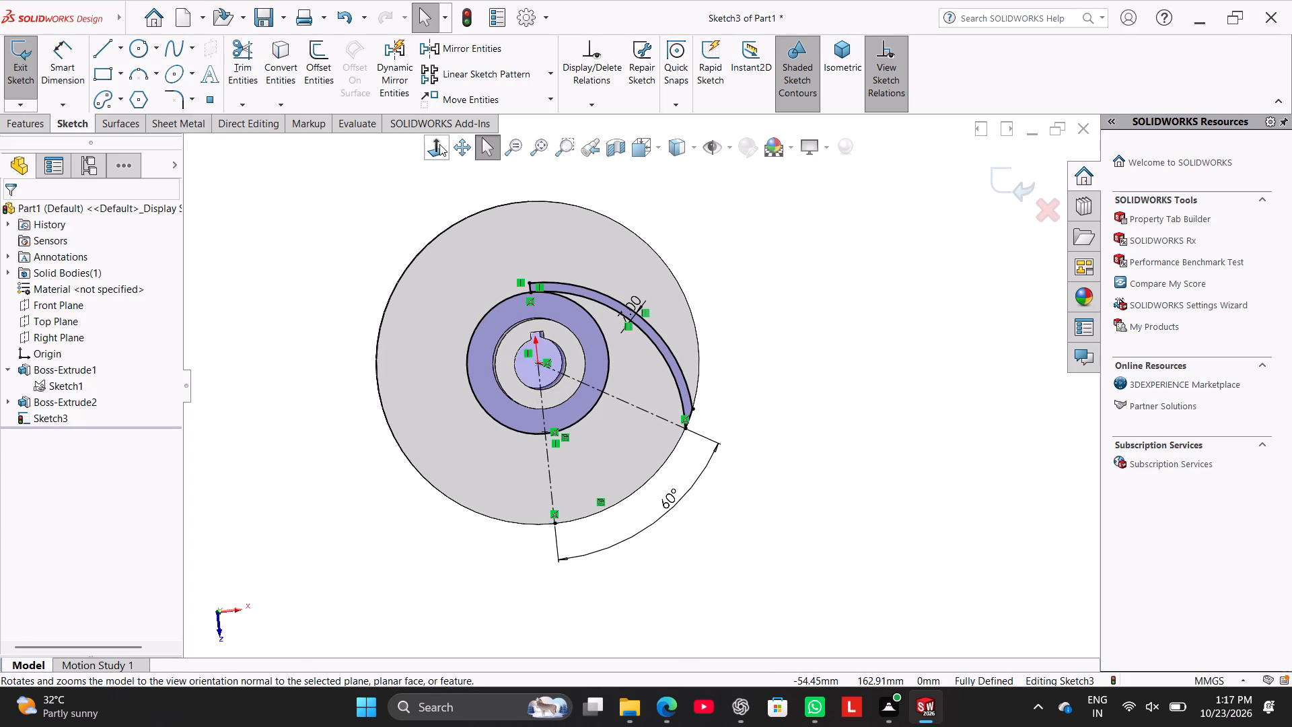
click(439, 144)
scroll(794, 403, down, 2)
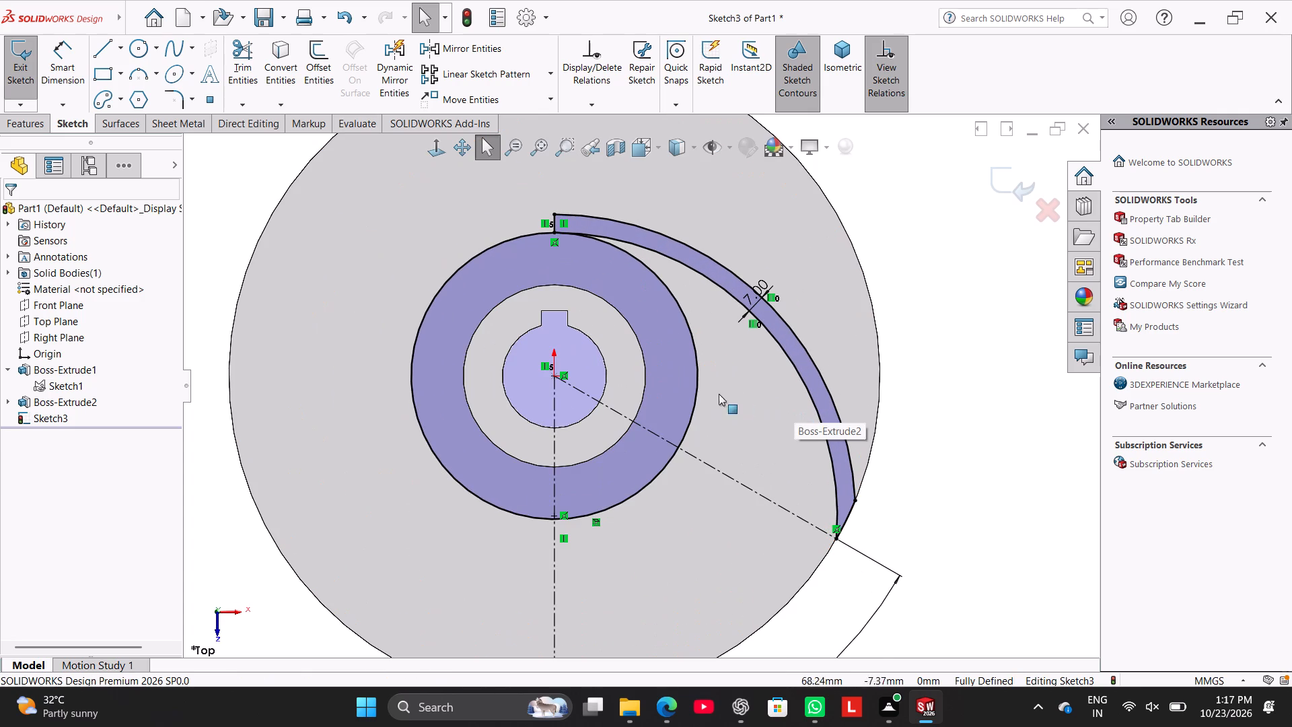
click(240, 57)
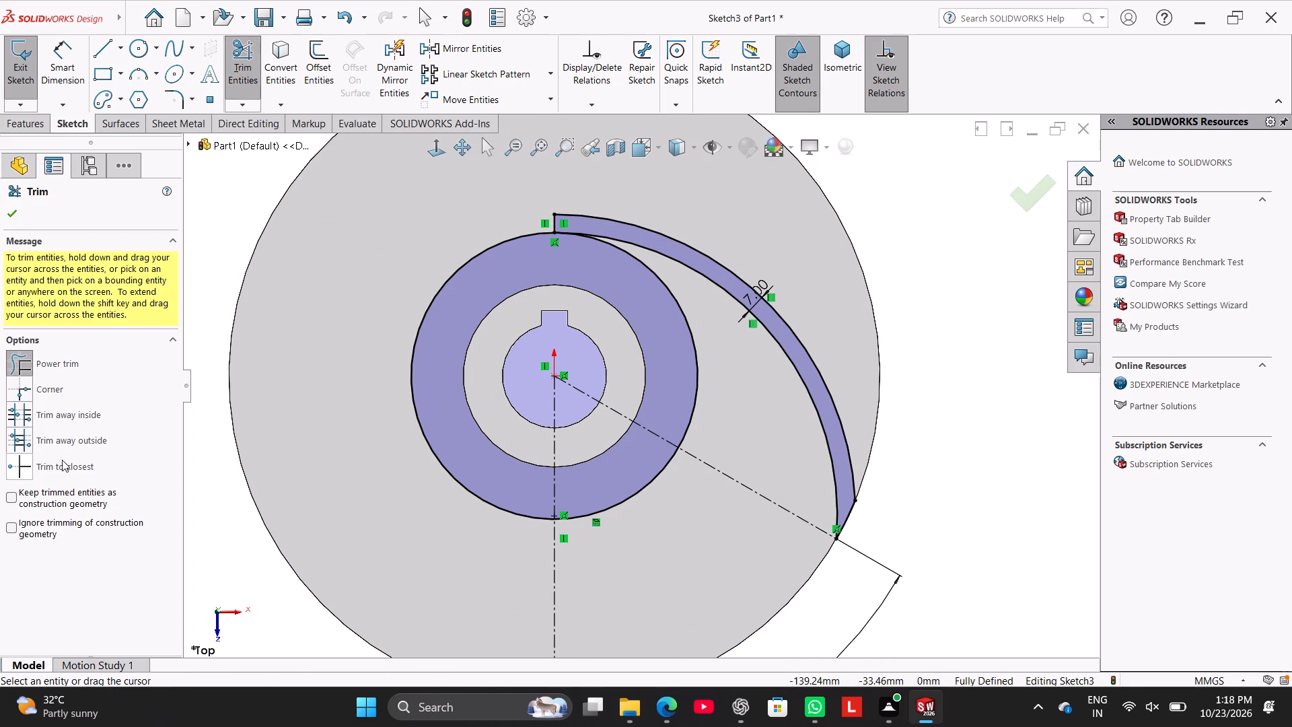
click(65, 496)
drag(386, 514, 467, 442)
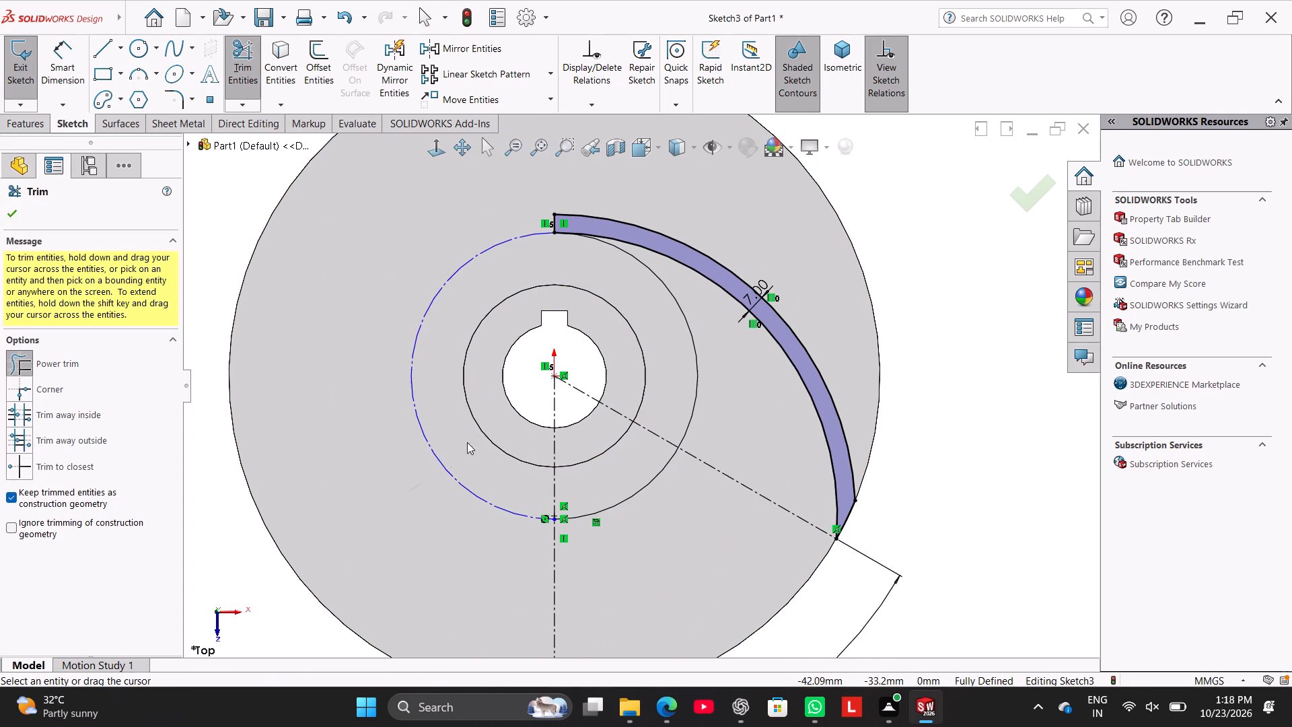
drag(467, 442, 472, 429)
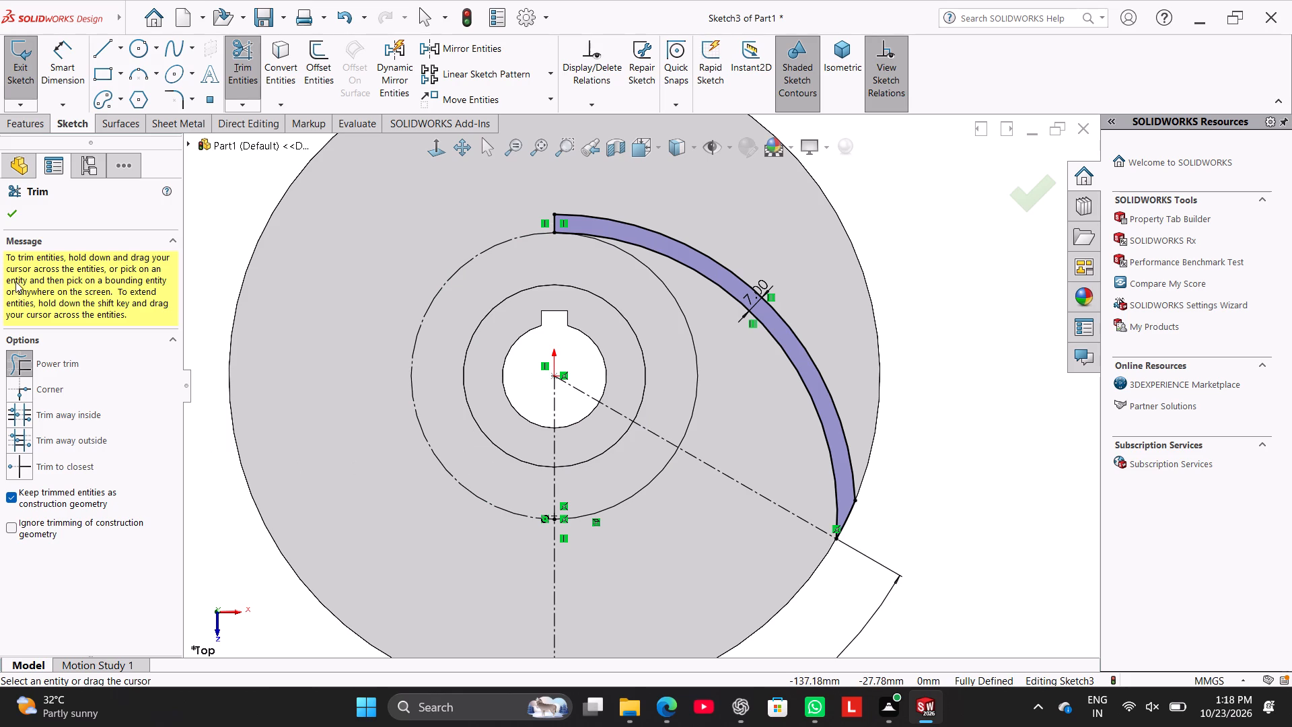
click(15, 213)
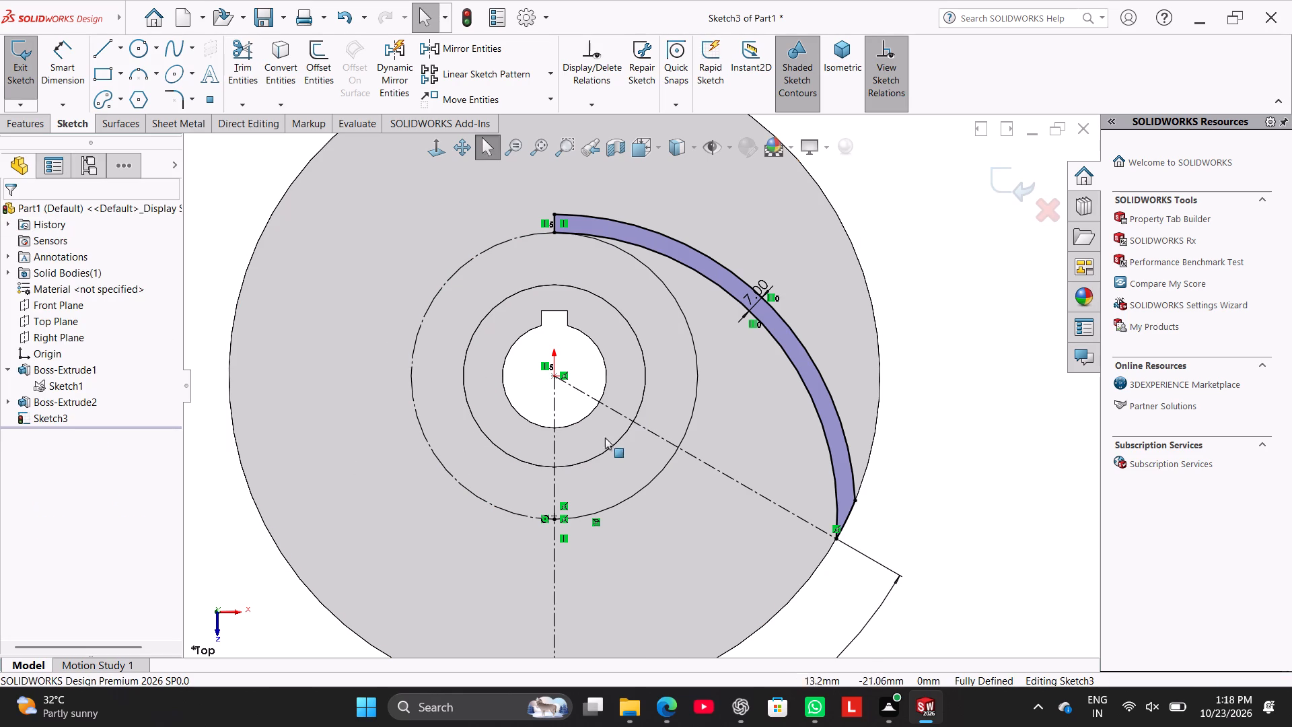
Extrude the closed curved vane region of the sketch 40 mm blind from the disc face, merged with the body.
scroll(650, 452, up, 1)
middle_drag(924, 394, 900, 359)
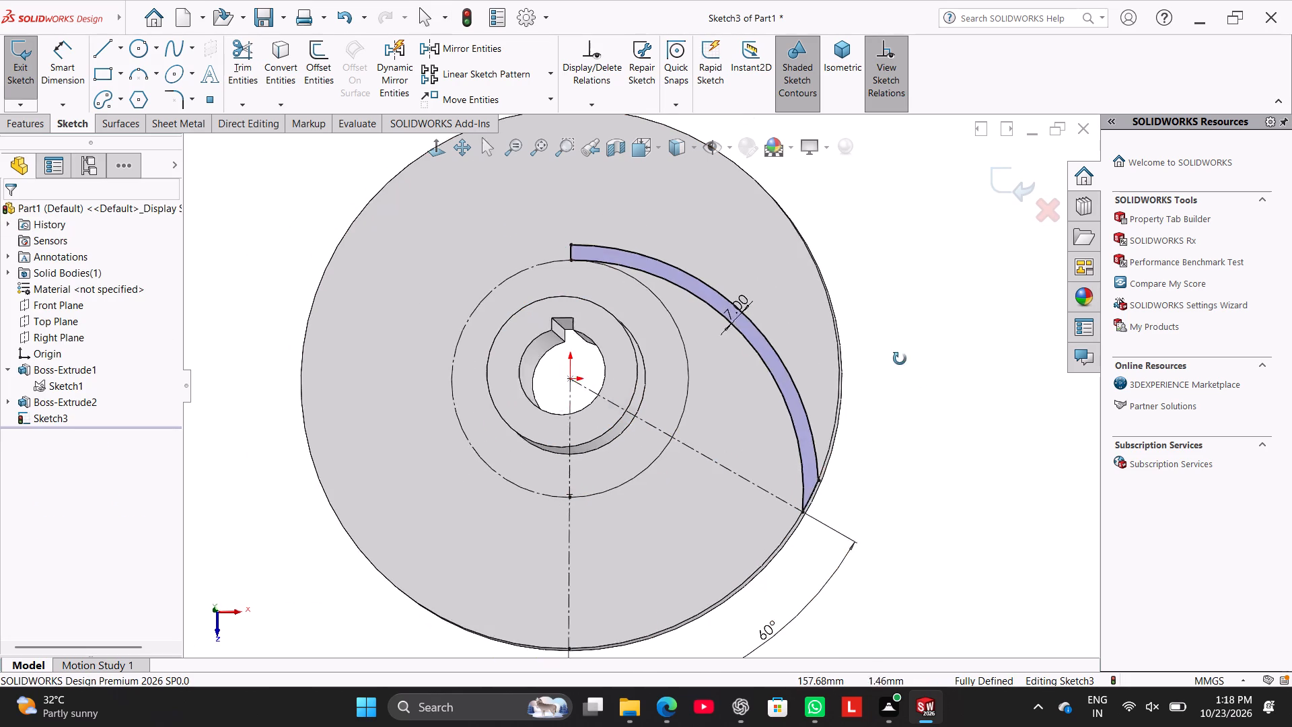
middle_drag(900, 359, 925, 410)
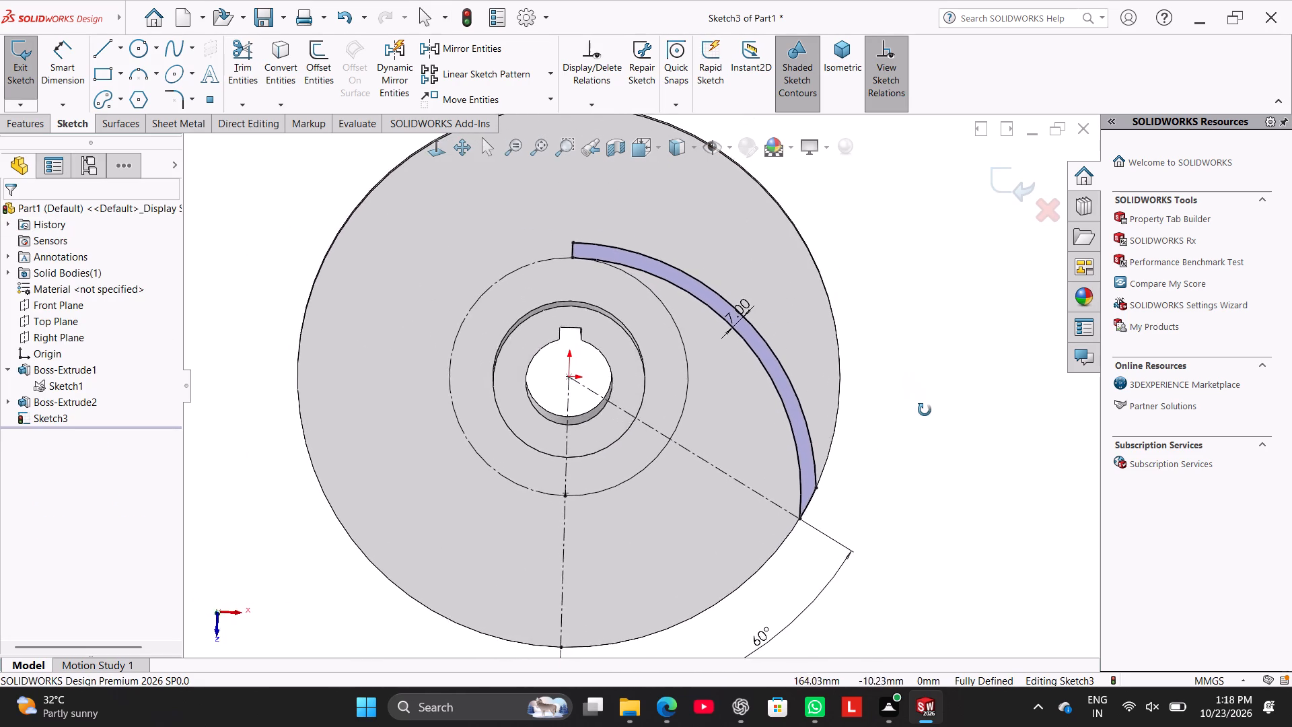
middle_drag(925, 410, 953, 337)
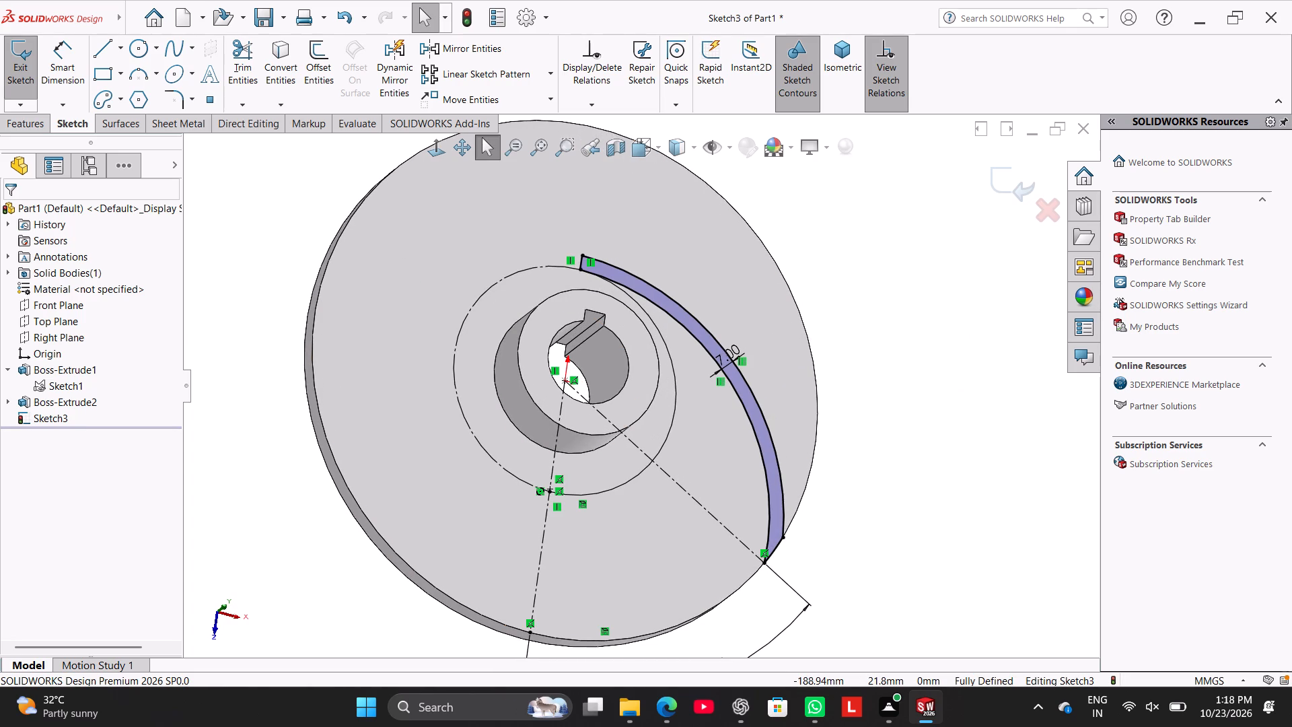
click(21, 131)
click(30, 83)
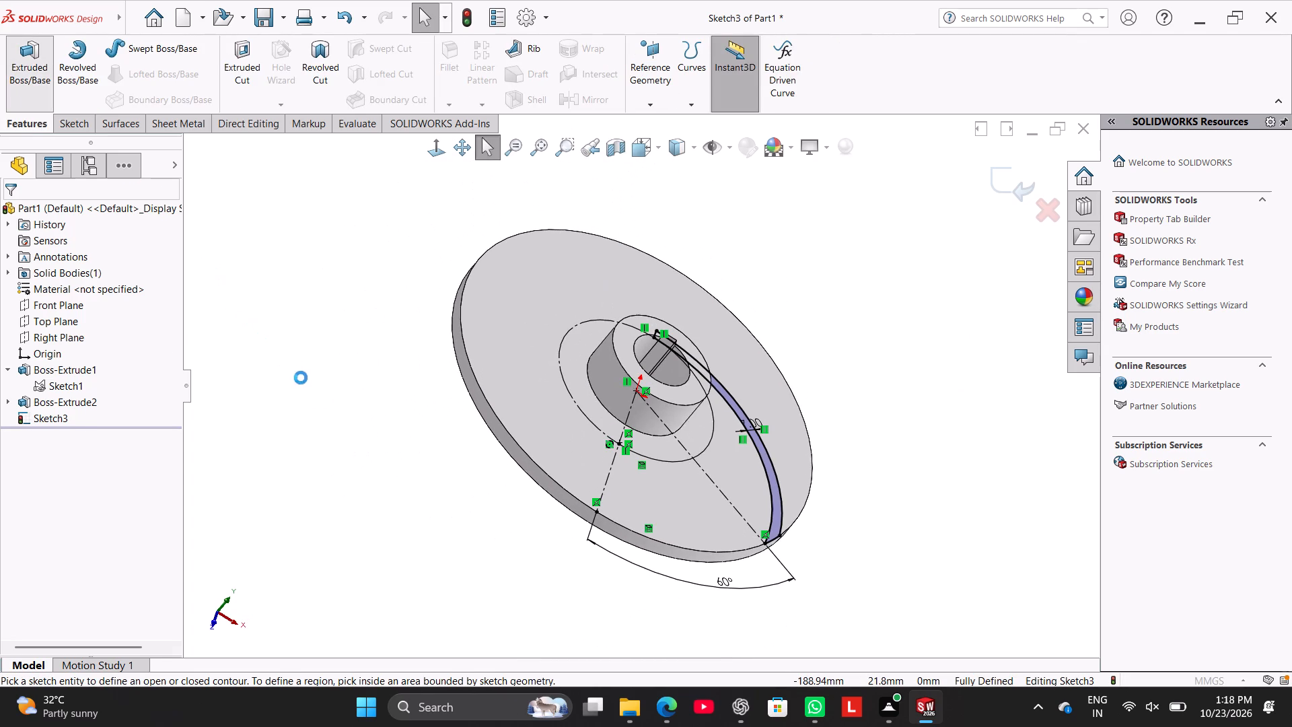
middle_drag(345, 411, 318, 386)
click(102, 530)
click(761, 518)
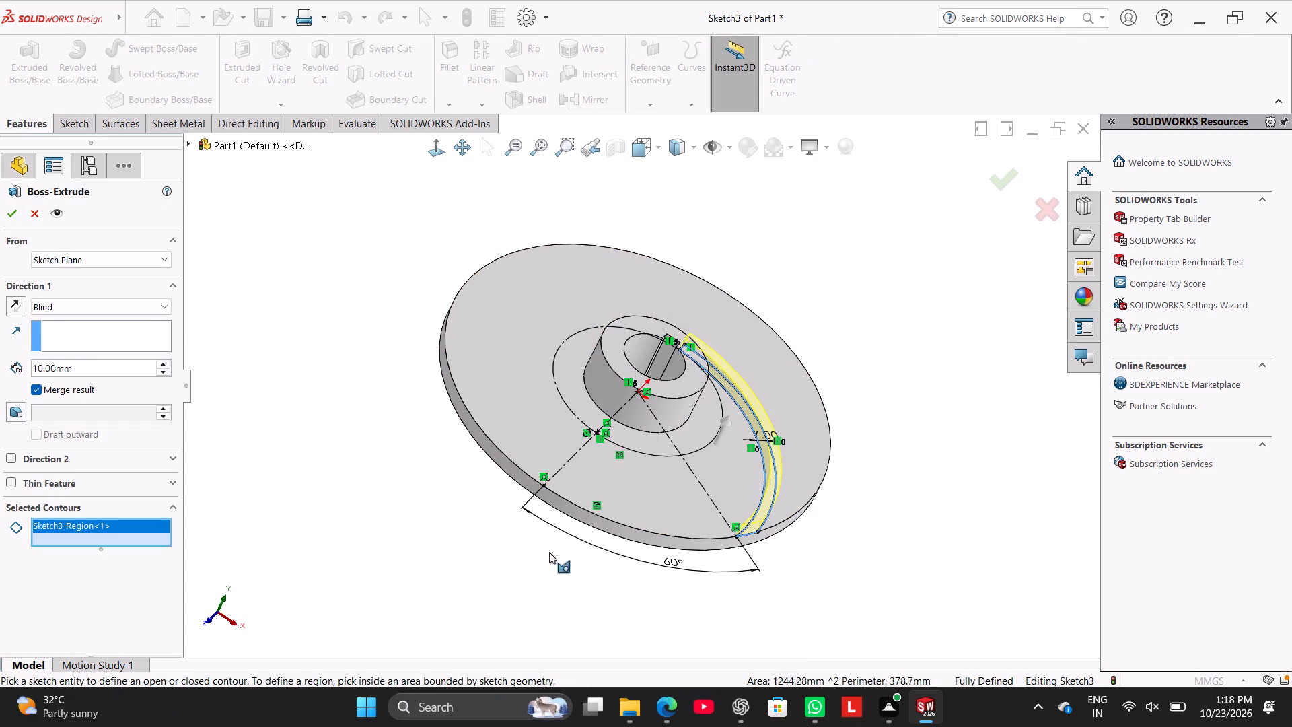
double_click(102, 363)
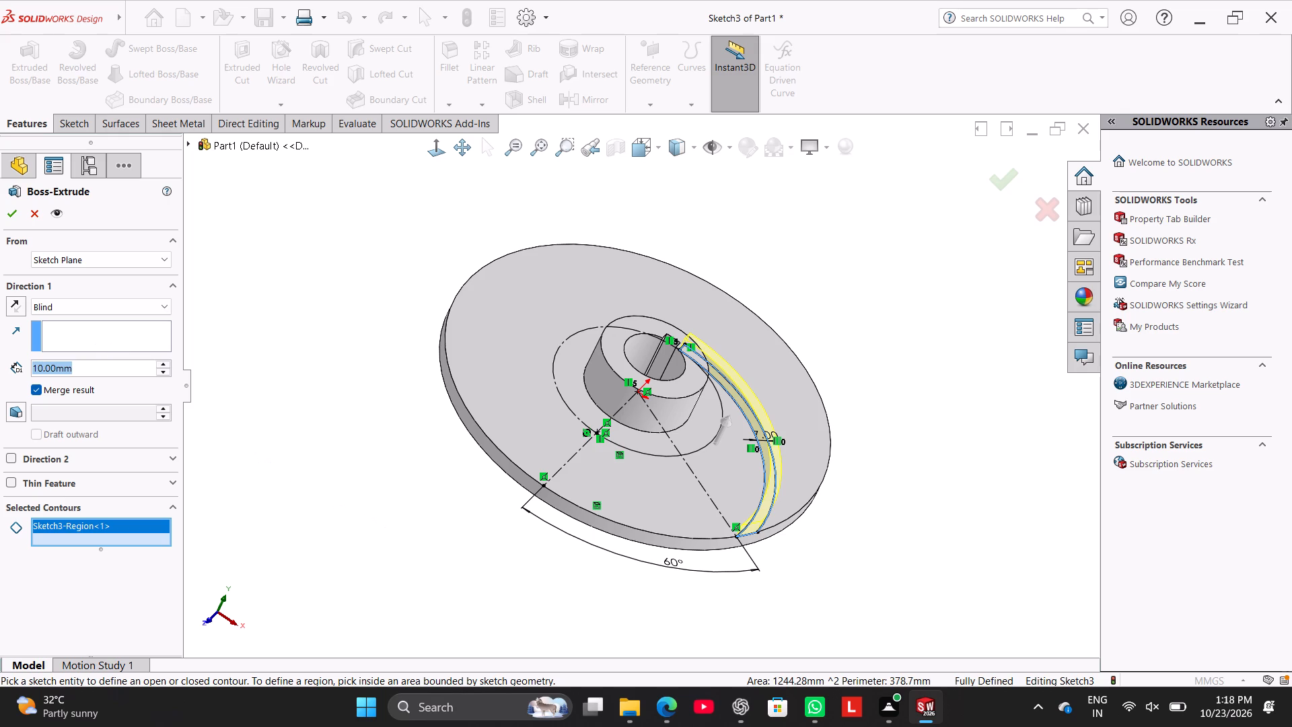
text(40)
key(Return)
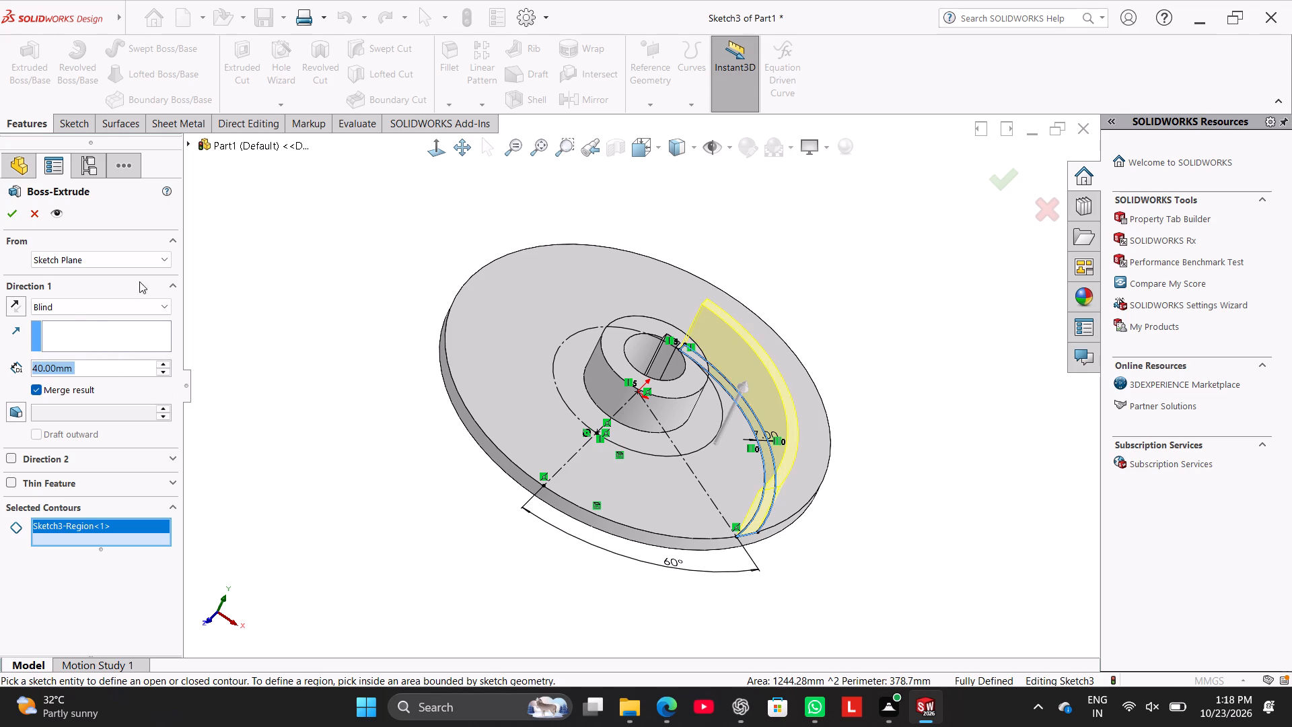
click(7, 214)
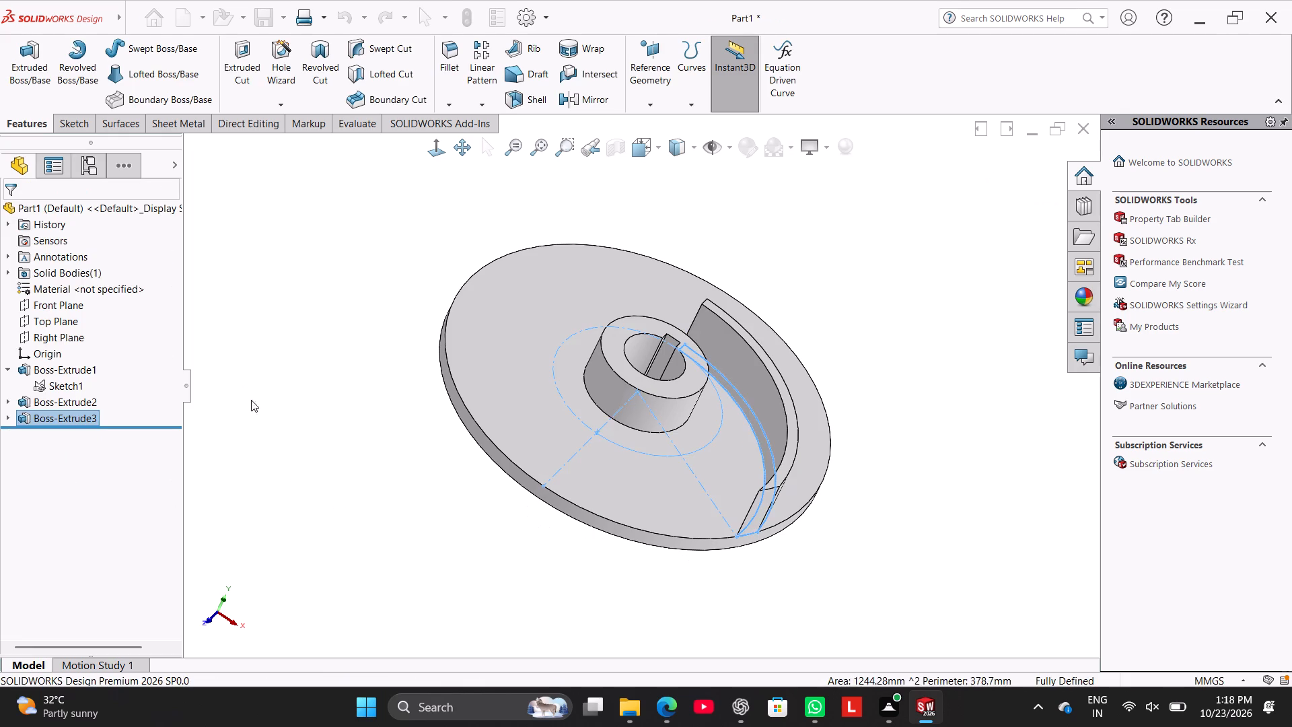
Start a multi-radius fillet with a 15 mm radius on the vane's convex outer base edge, where it meets the disc.
right_drag(282, 411, 388, 289)
click(353, 417)
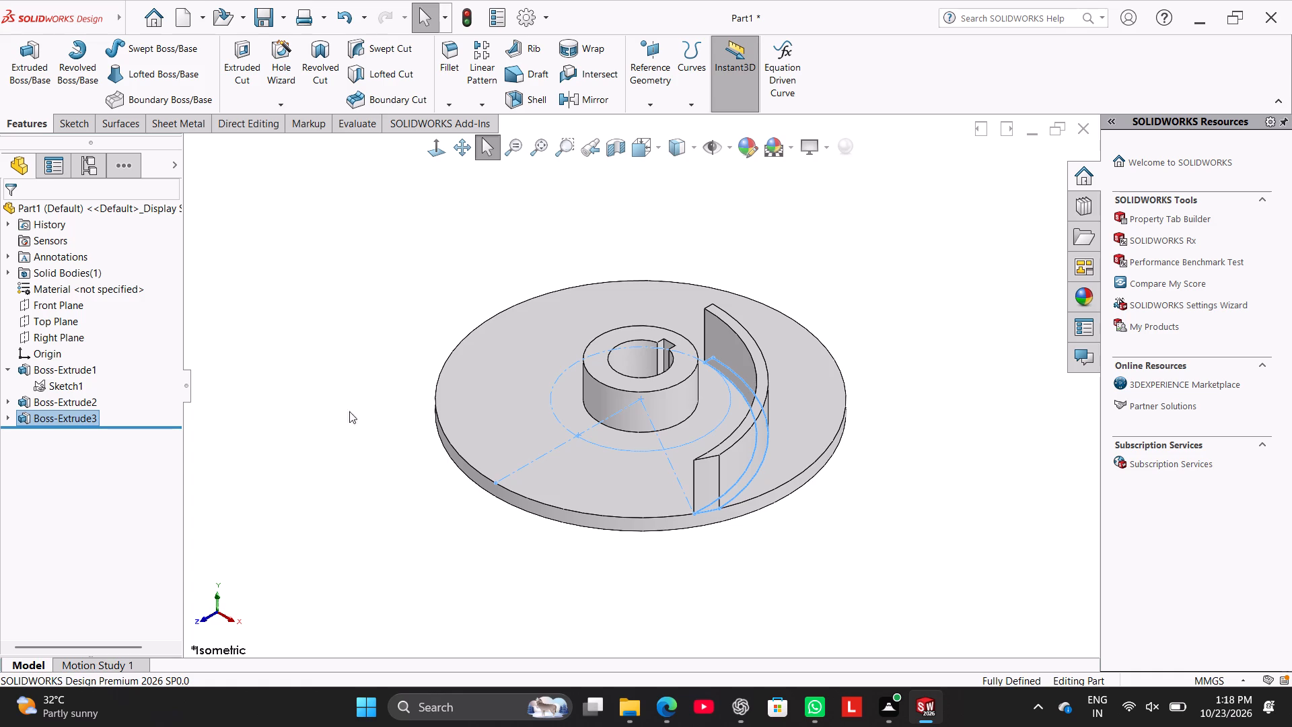
click(437, 57)
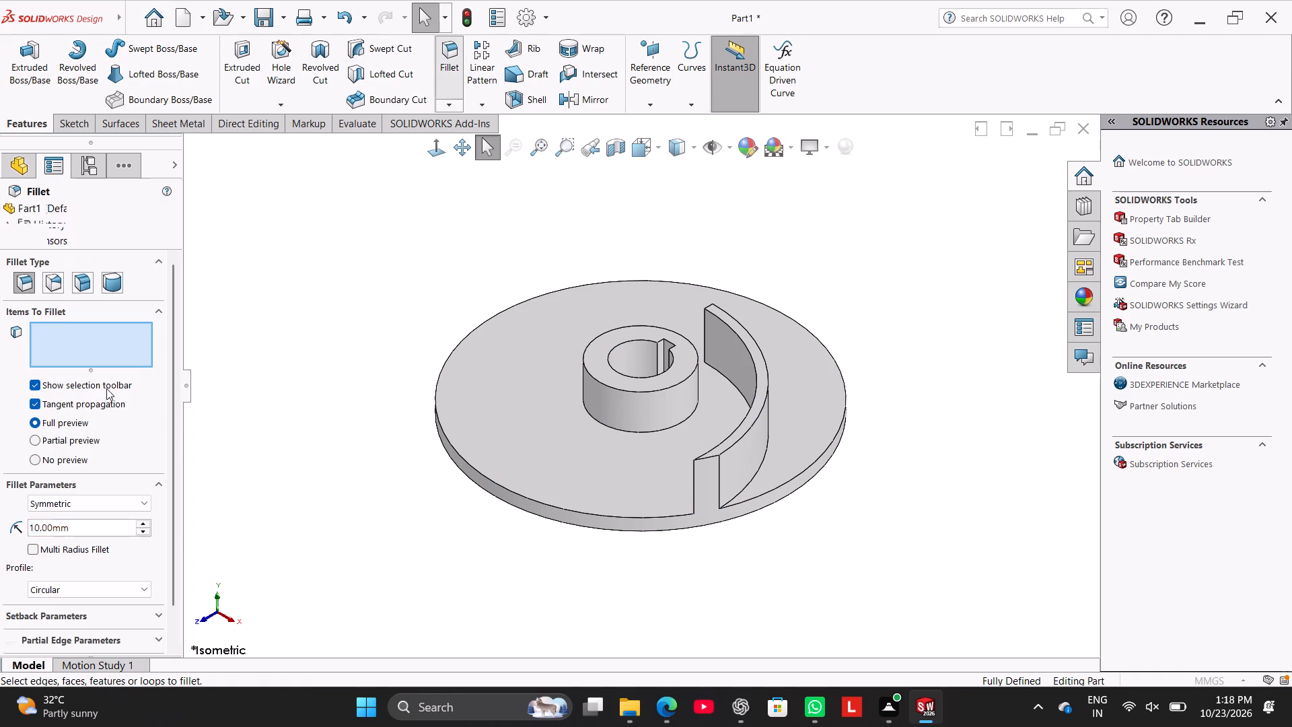
text(15)
key(Return)
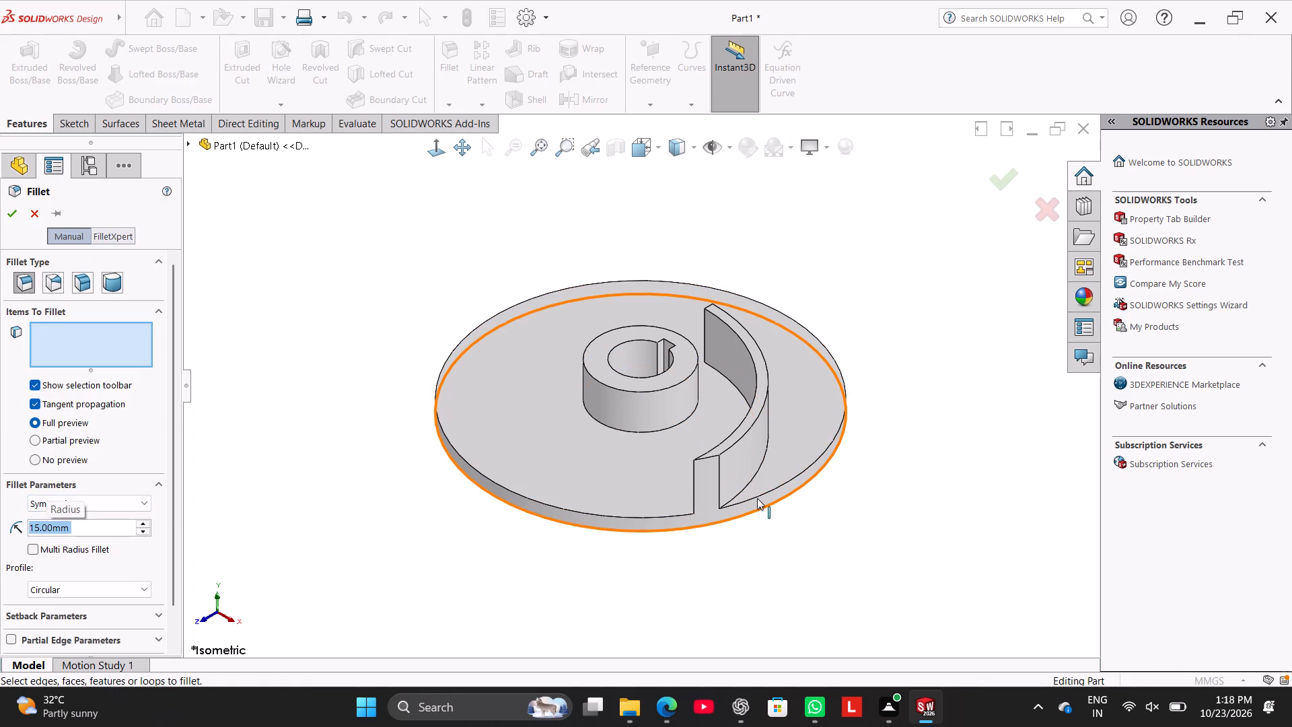
click(748, 486)
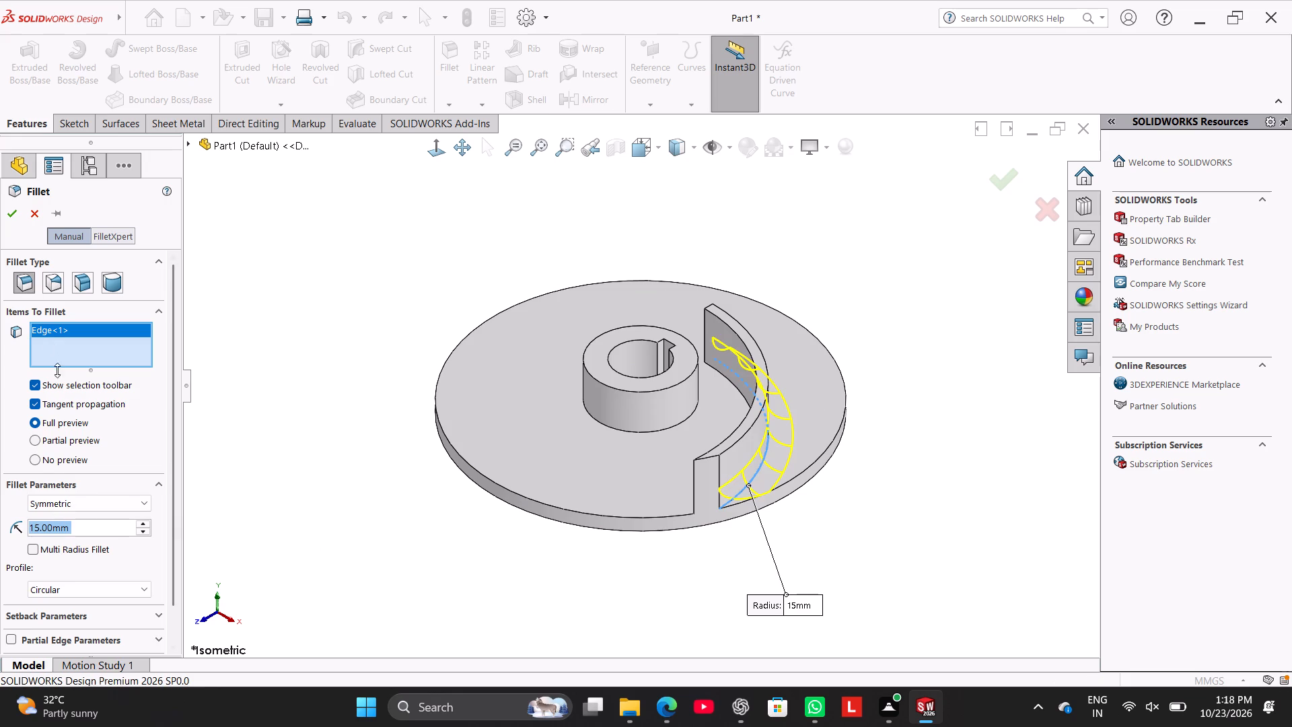
click(38, 551)
Add the vane's hub-side base edge to the fillet with a 25 mm radius and complete the fillet.
middle_drag(410, 441, 443, 472)
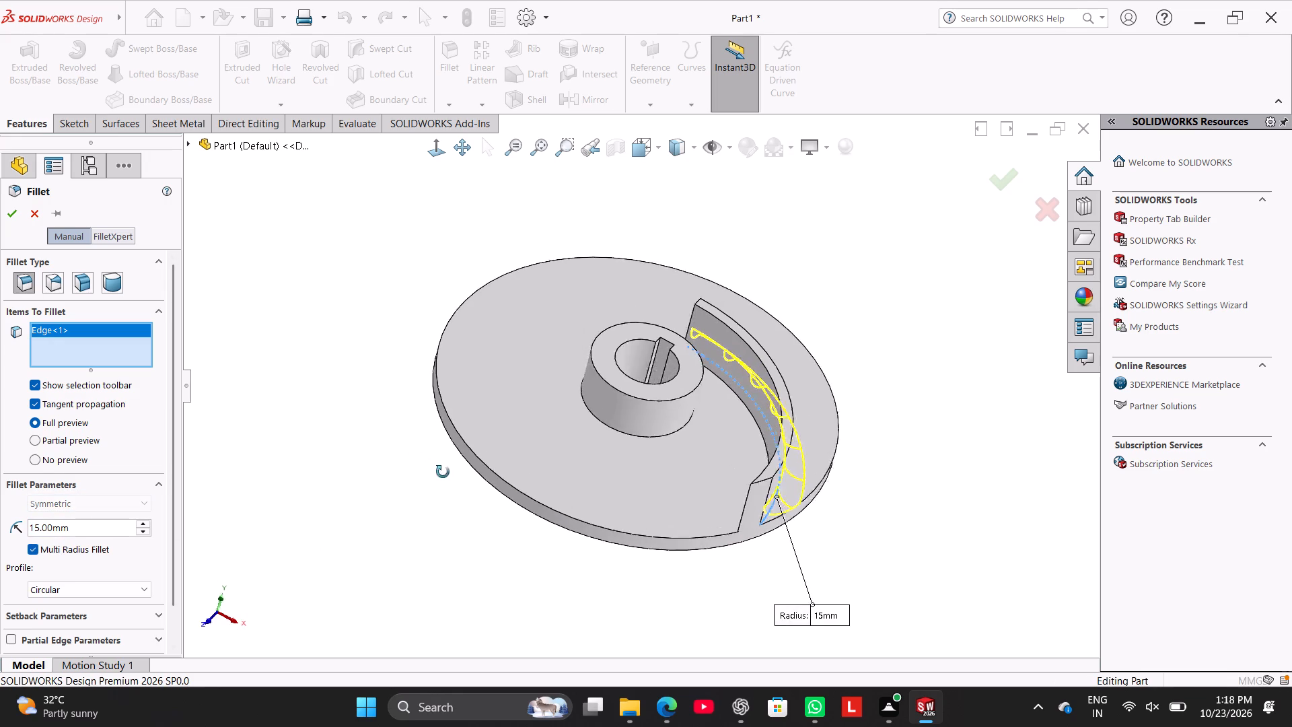
middle_drag(443, 472, 470, 527)
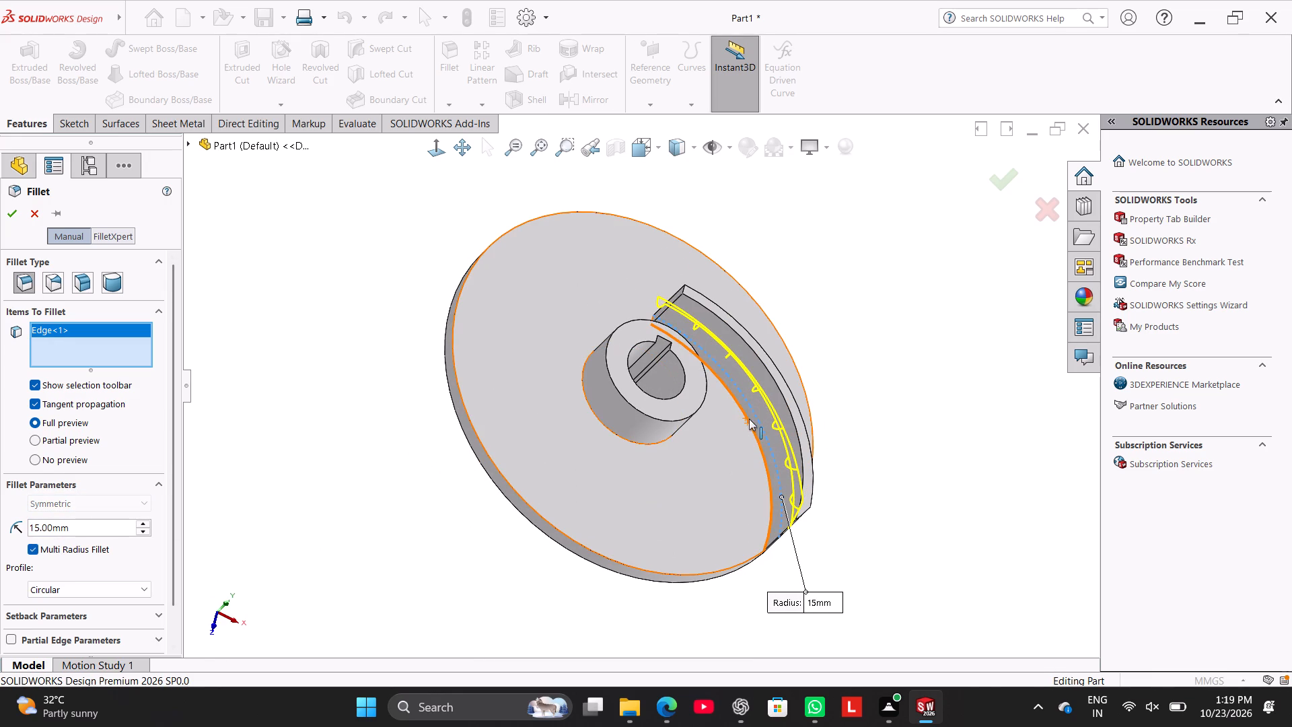
click(749, 419)
middle_drag(503, 575, 419, 468)
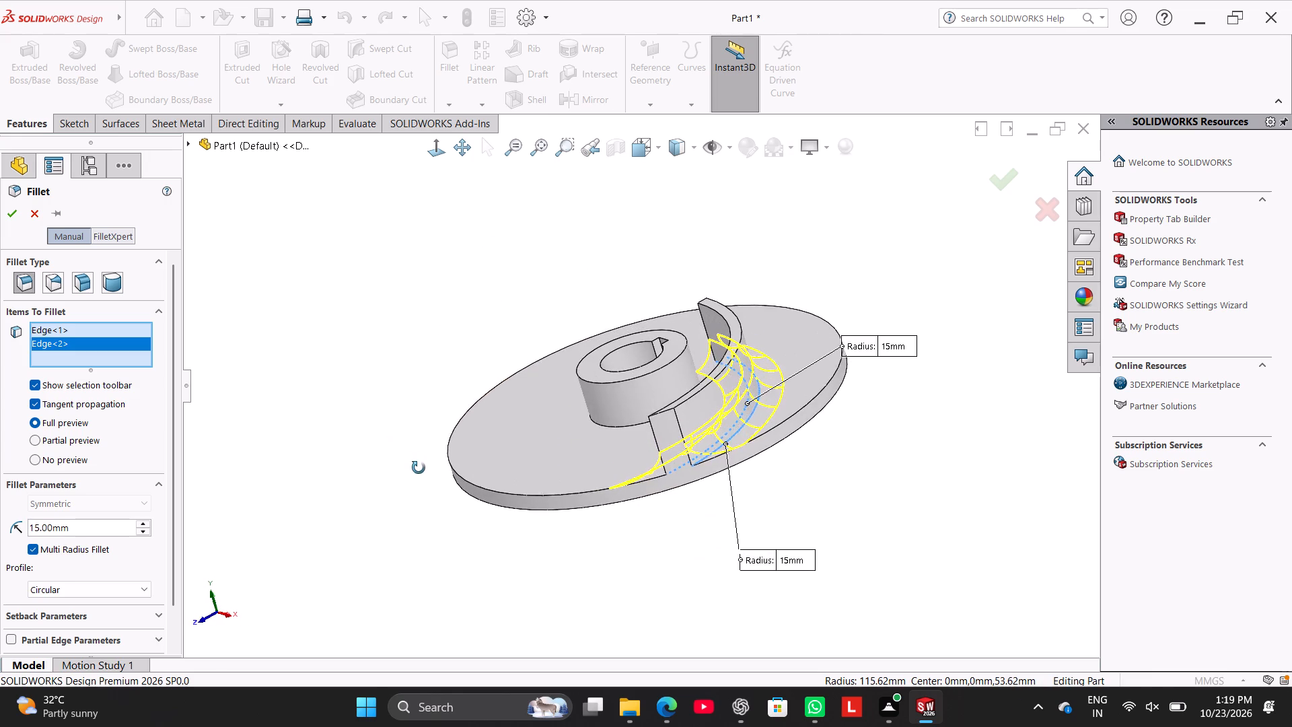
middle_drag(419, 468, 419, 468)
double_click(907, 350)
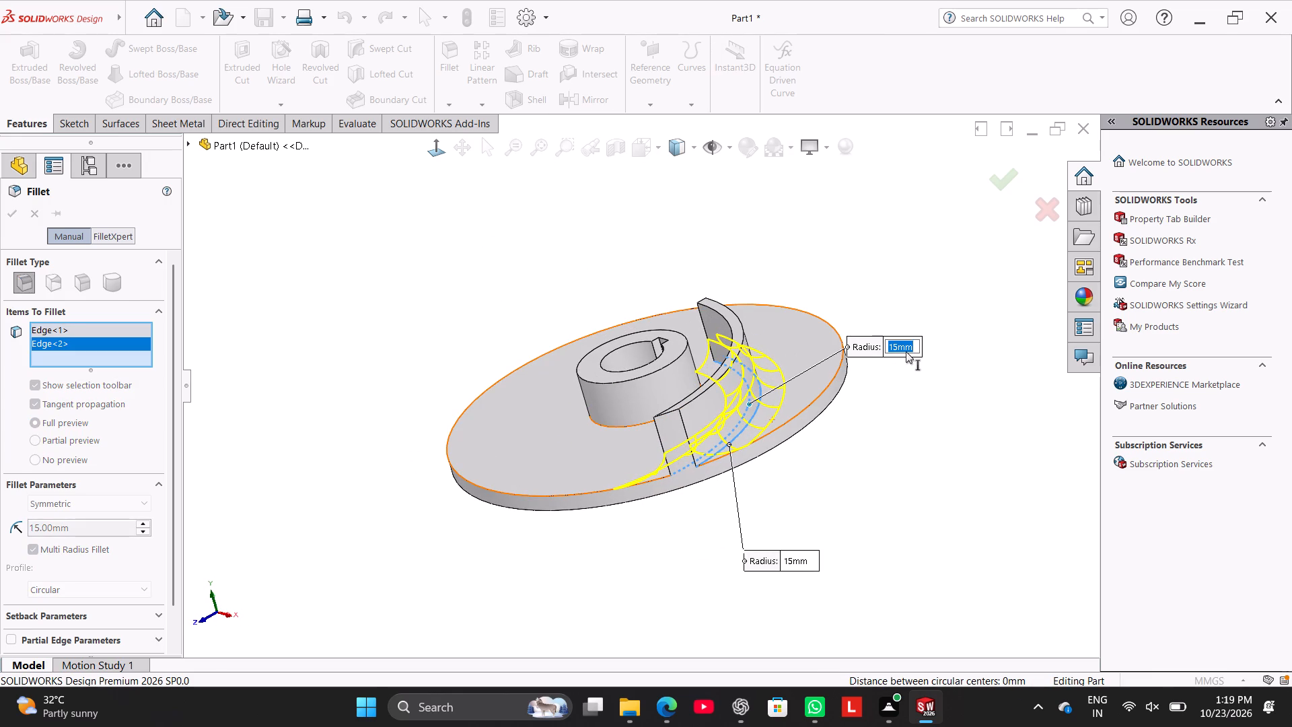
text(25)
key(Return)
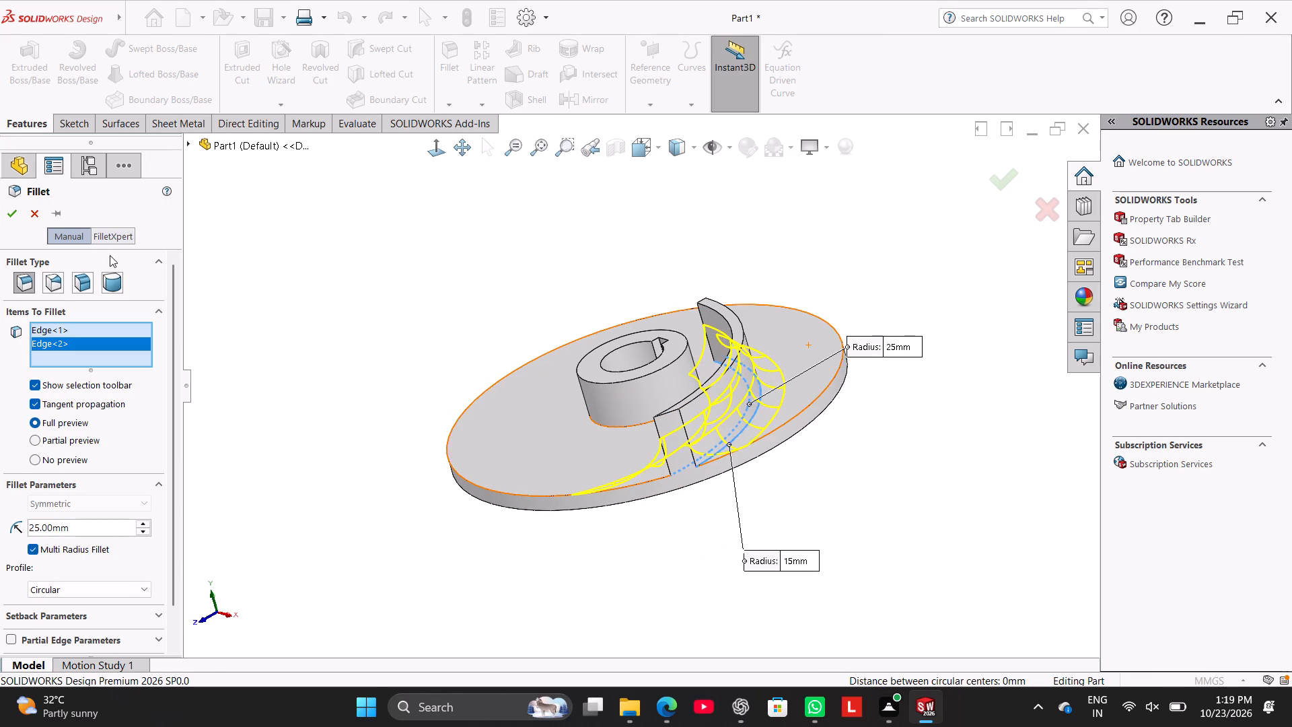
click(7, 207)
click(356, 312)
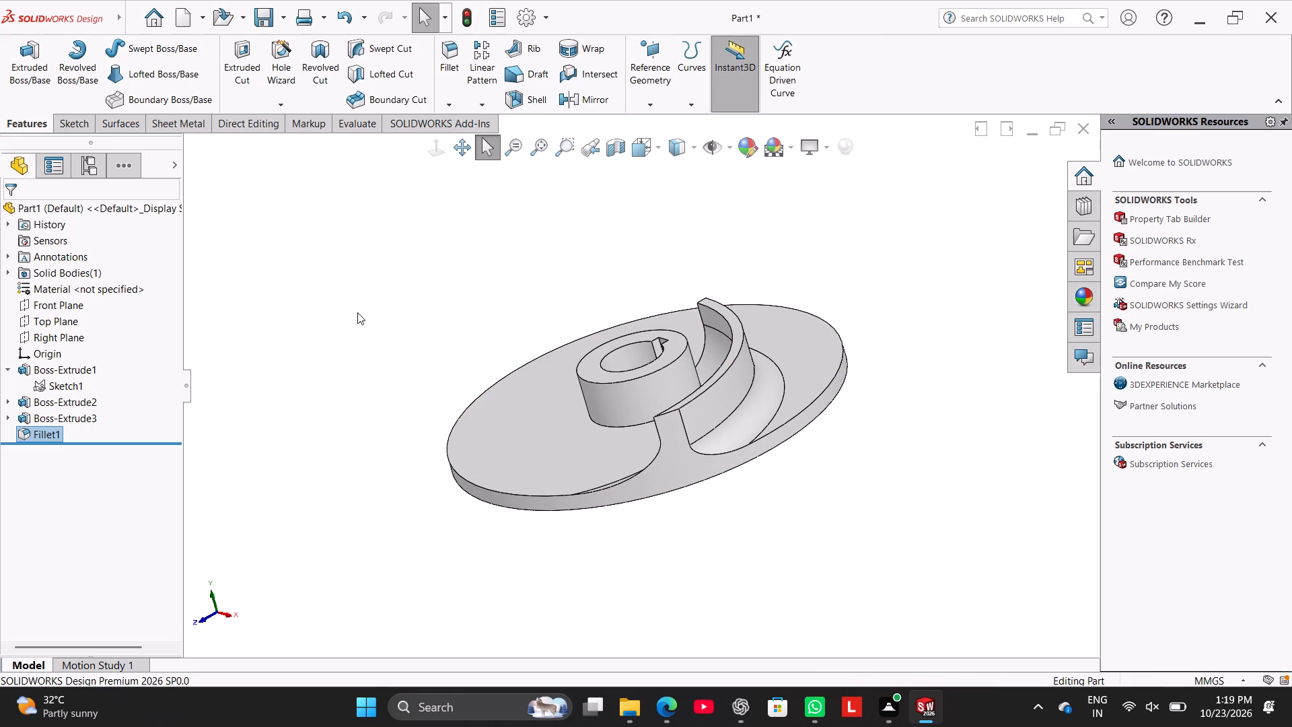
middle_drag(435, 351, 464, 356)
right_drag(437, 423, 577, 313)
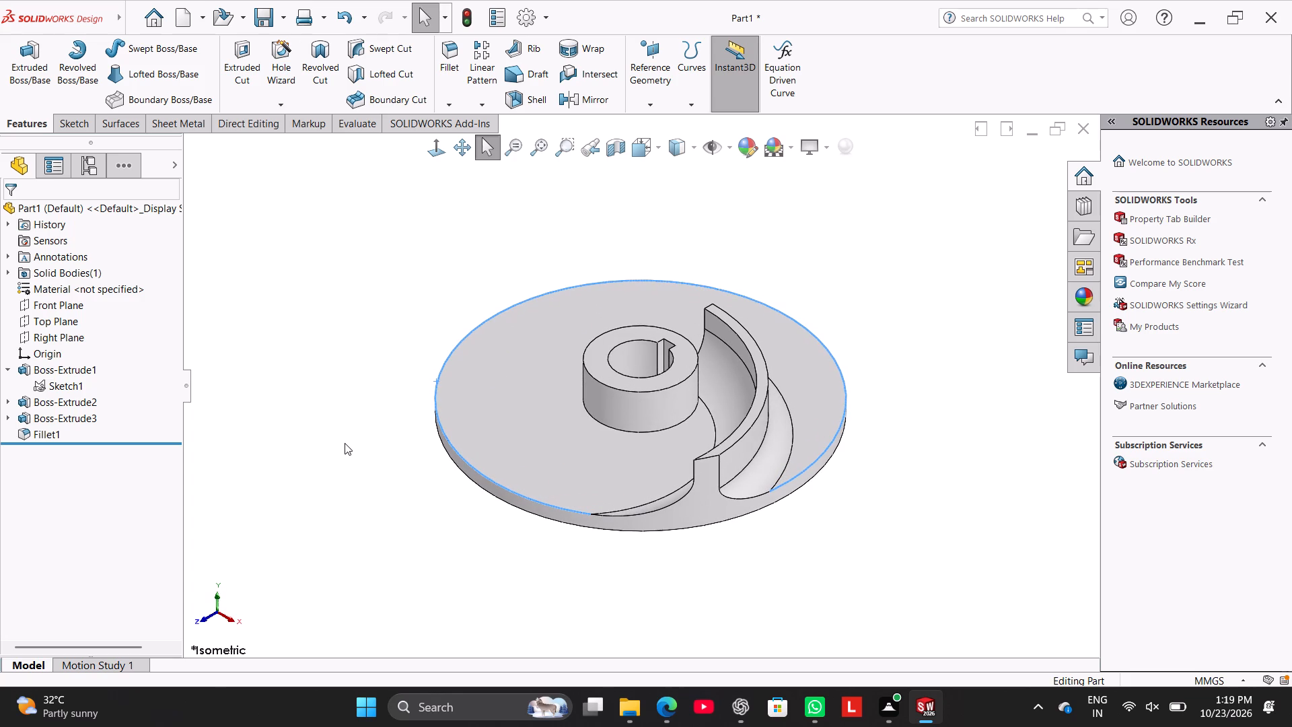
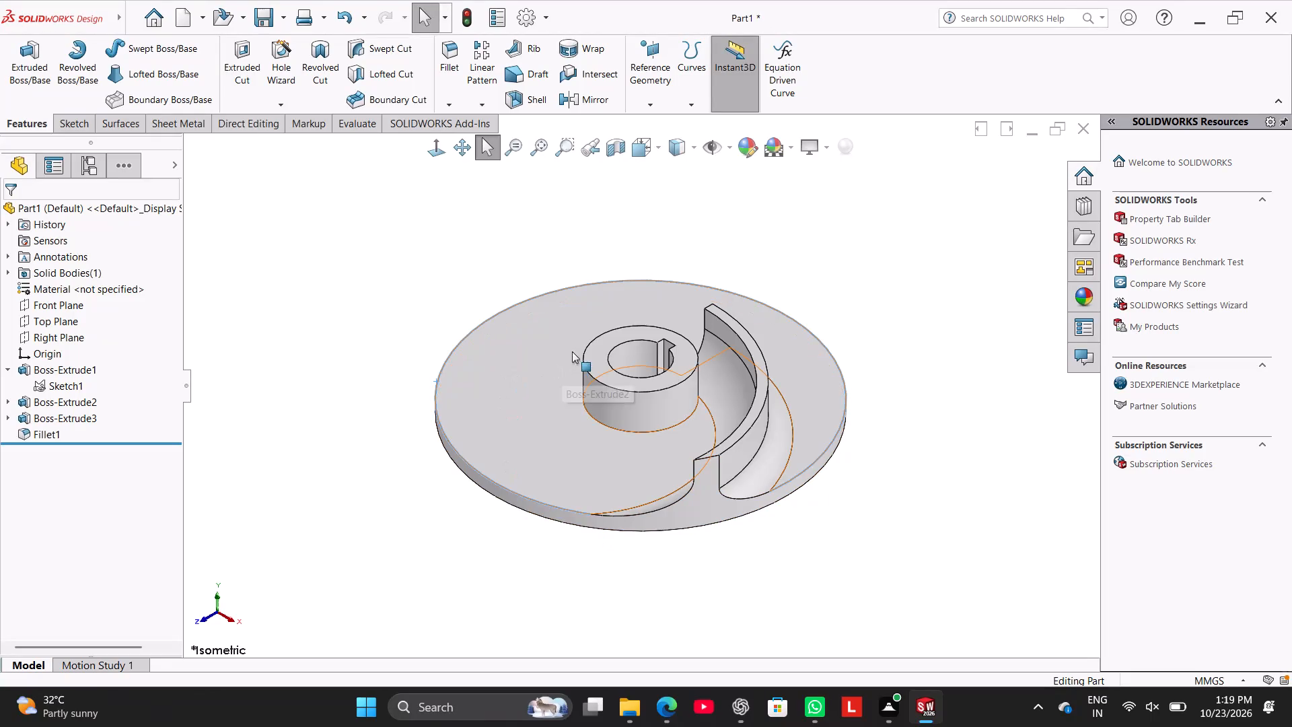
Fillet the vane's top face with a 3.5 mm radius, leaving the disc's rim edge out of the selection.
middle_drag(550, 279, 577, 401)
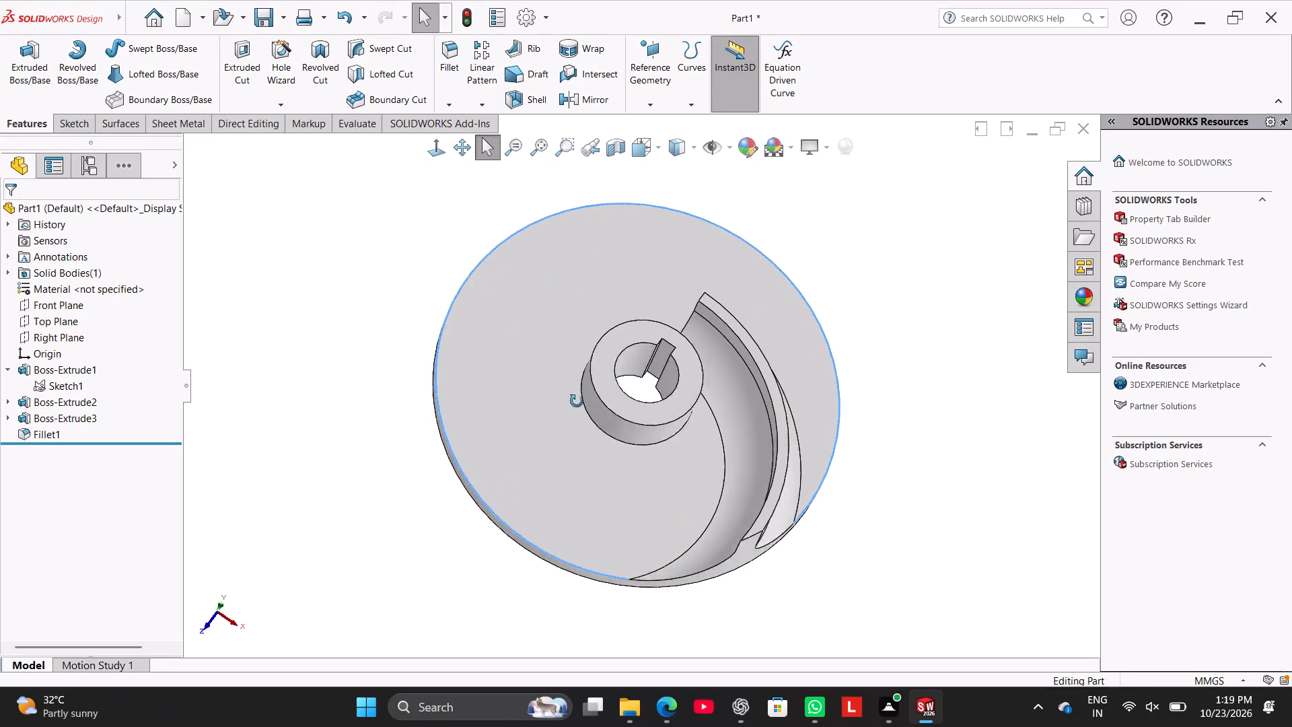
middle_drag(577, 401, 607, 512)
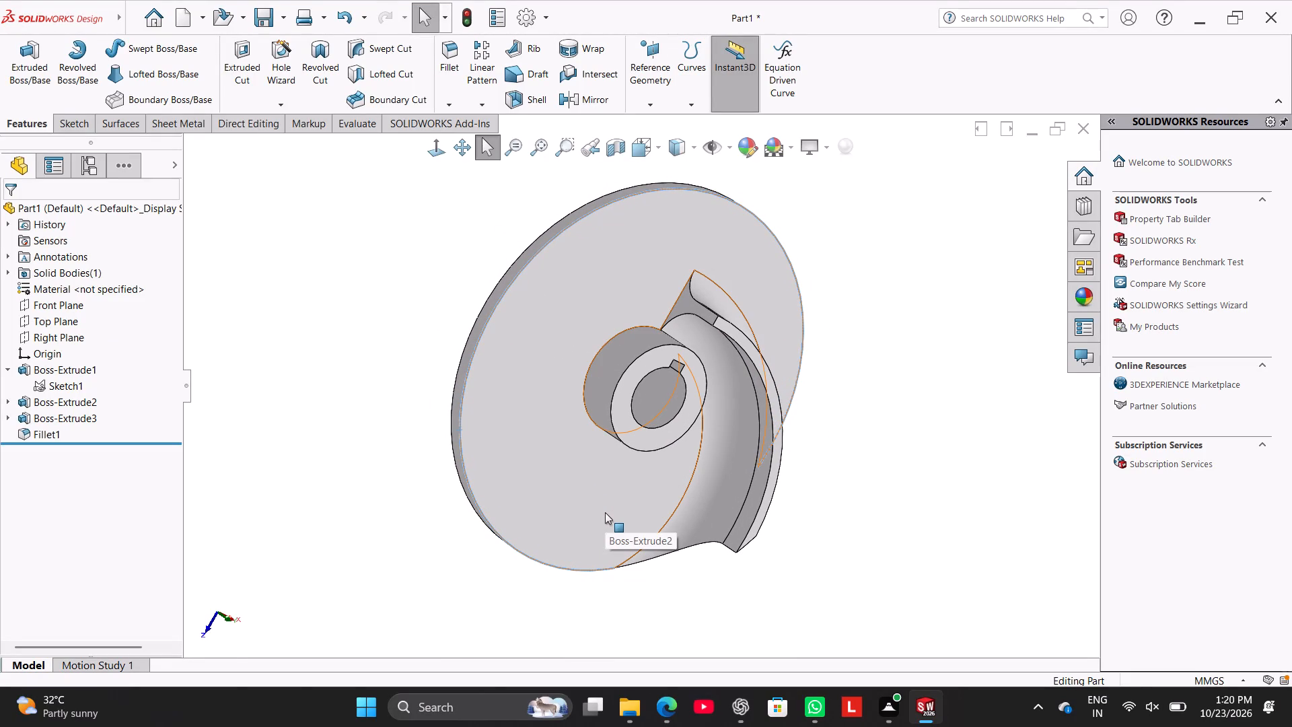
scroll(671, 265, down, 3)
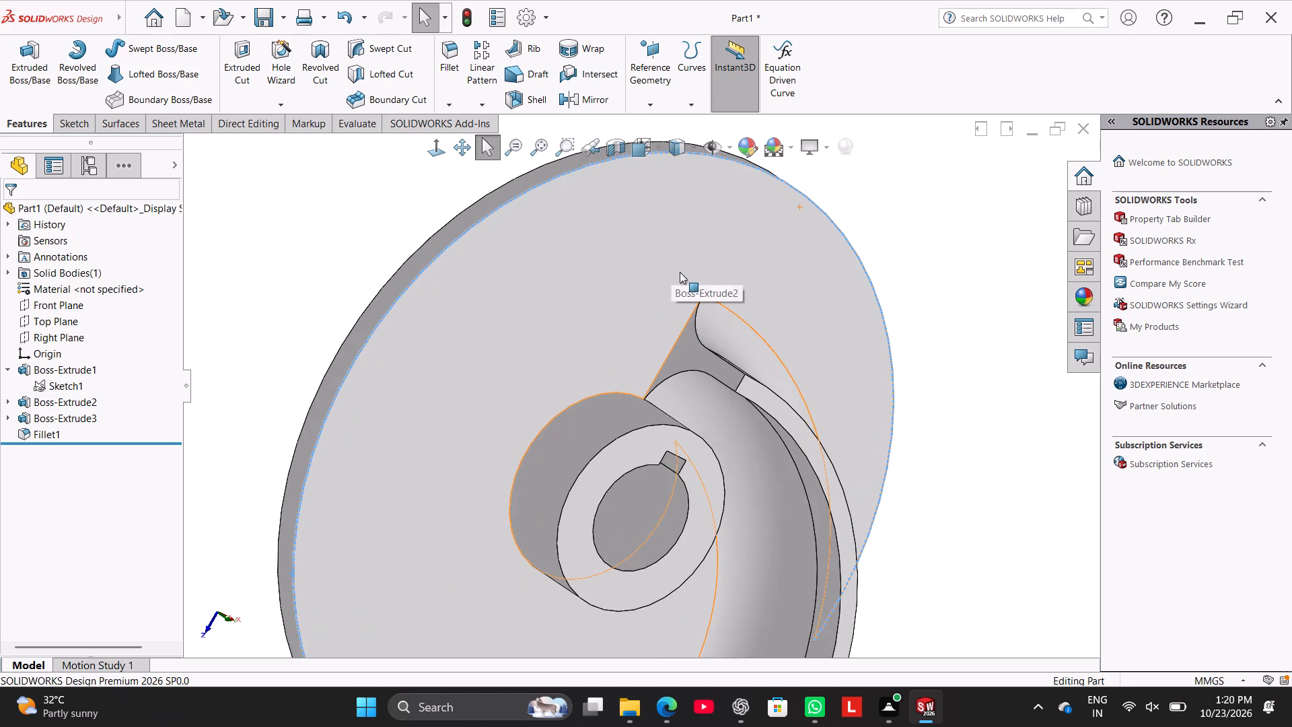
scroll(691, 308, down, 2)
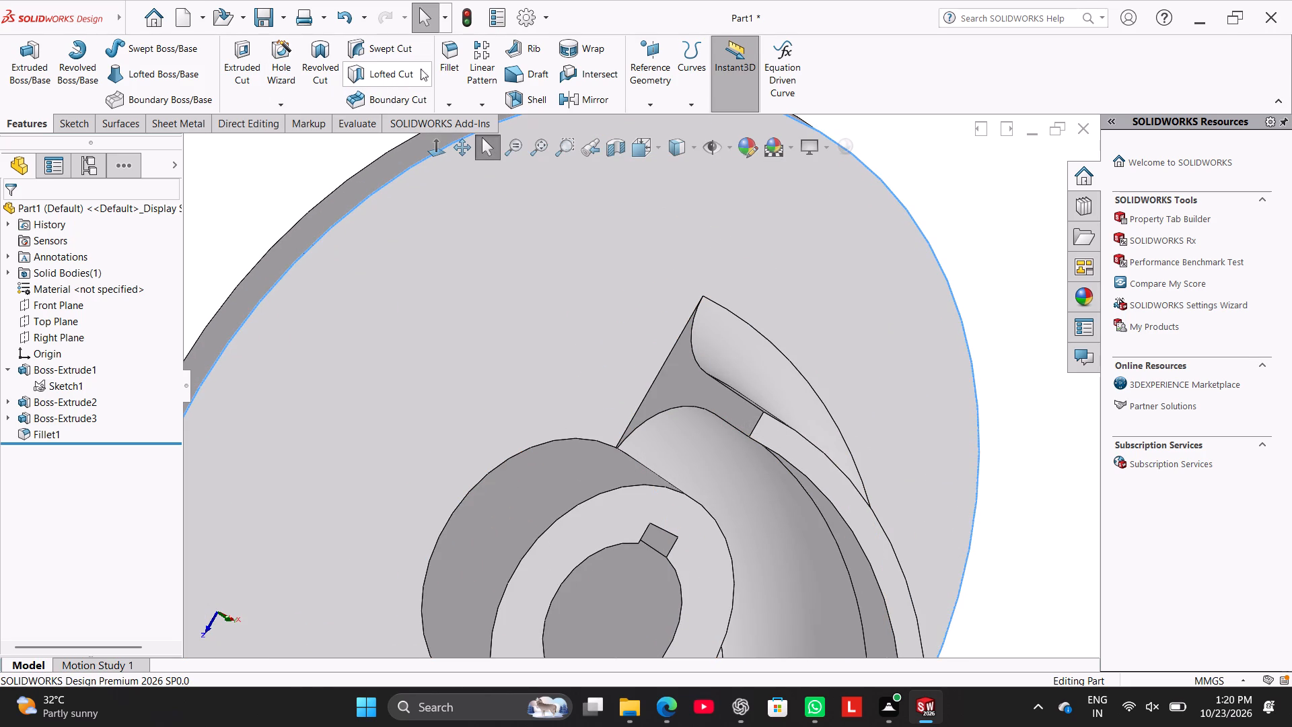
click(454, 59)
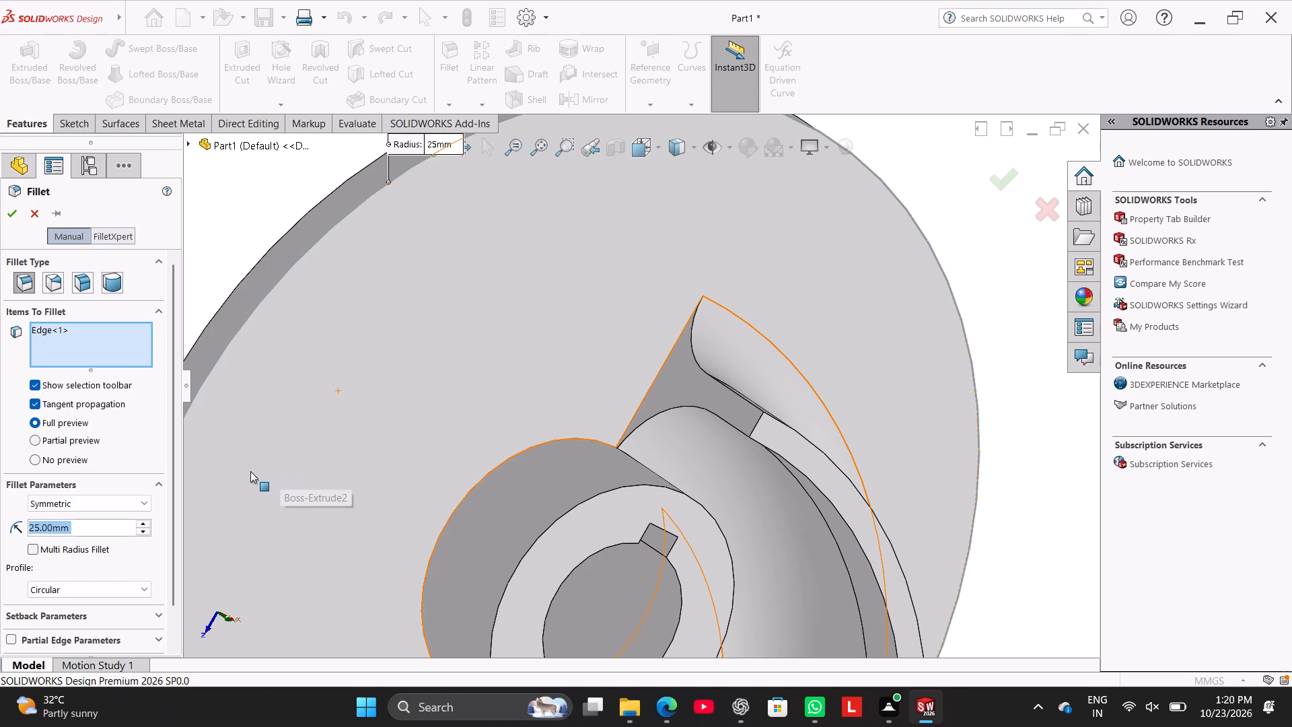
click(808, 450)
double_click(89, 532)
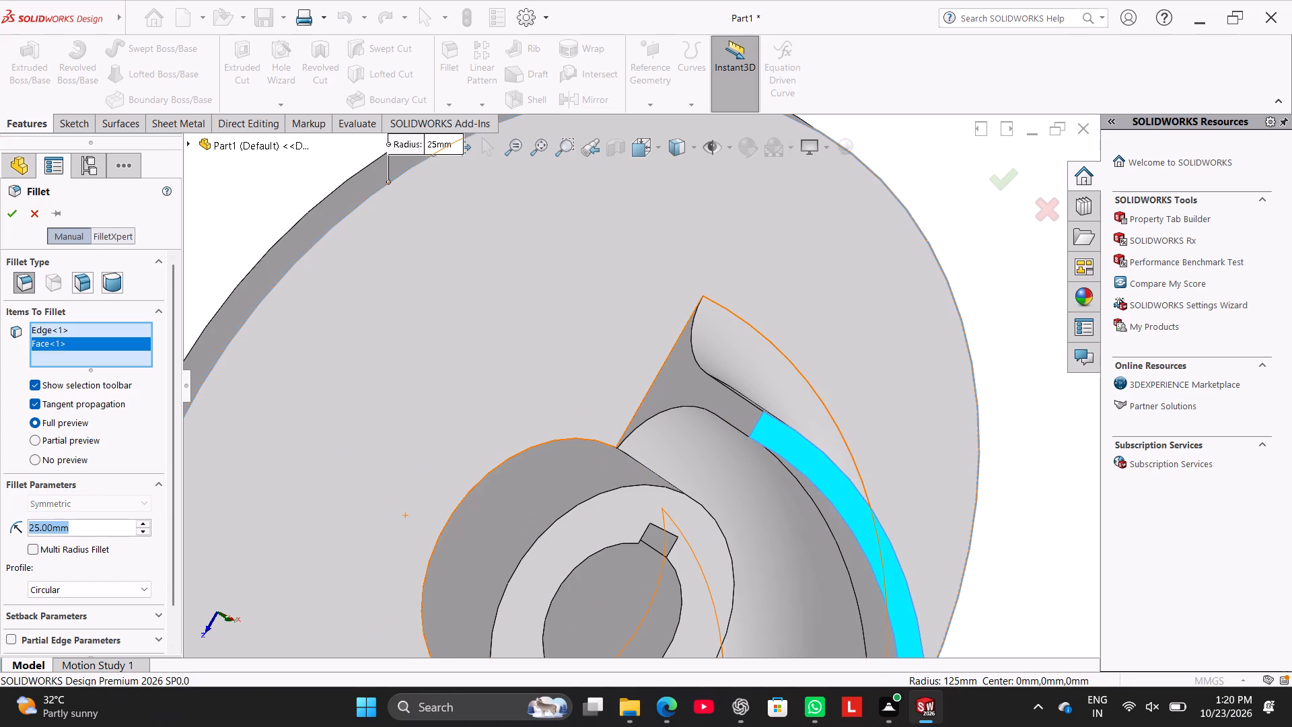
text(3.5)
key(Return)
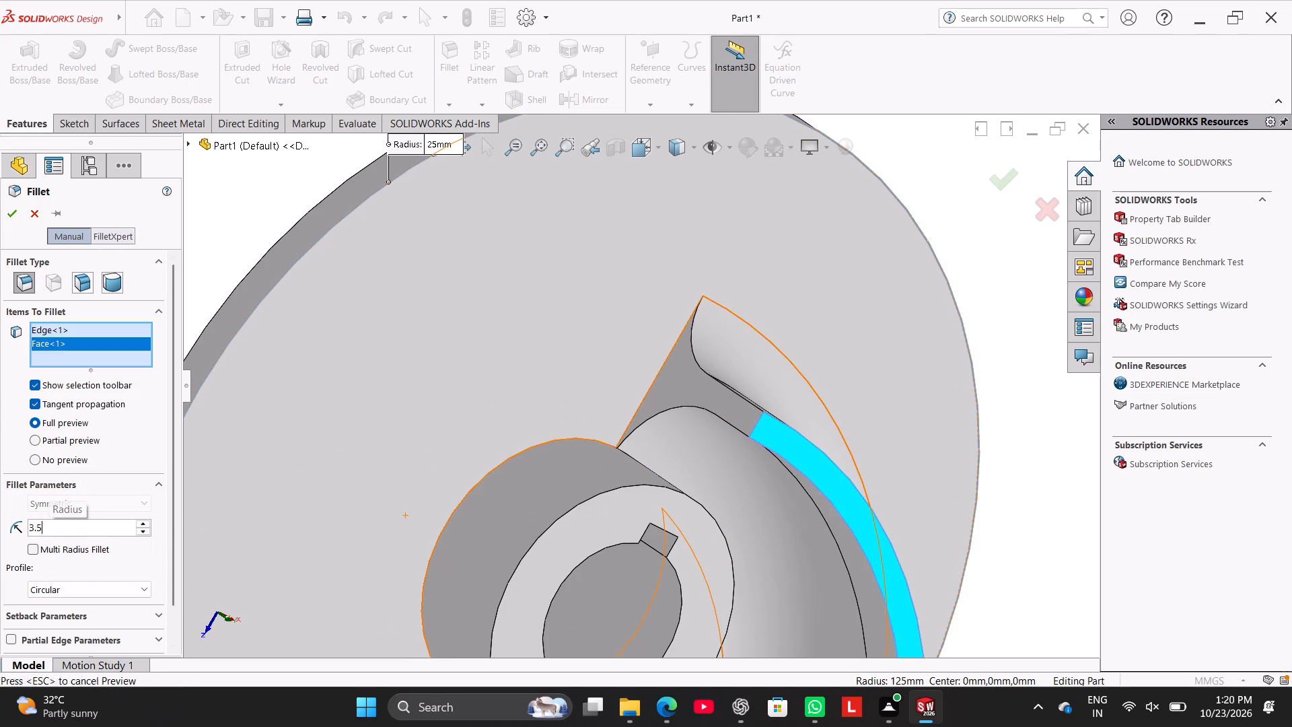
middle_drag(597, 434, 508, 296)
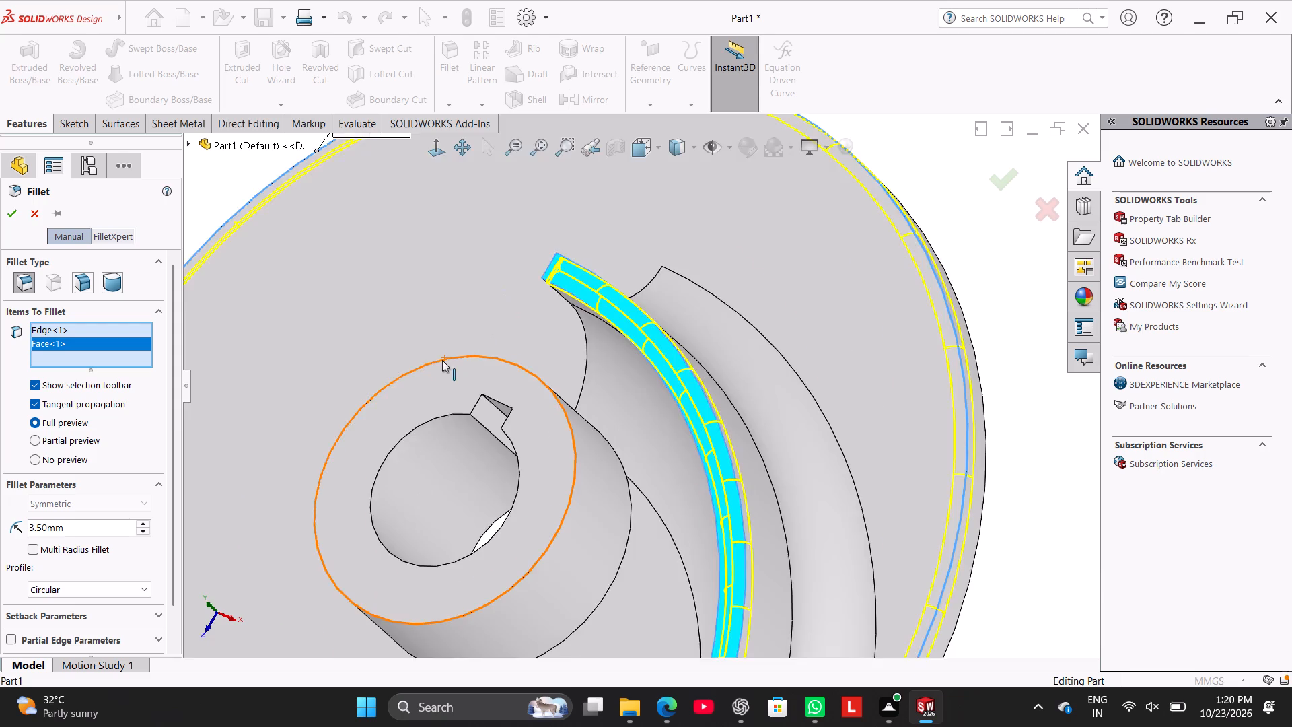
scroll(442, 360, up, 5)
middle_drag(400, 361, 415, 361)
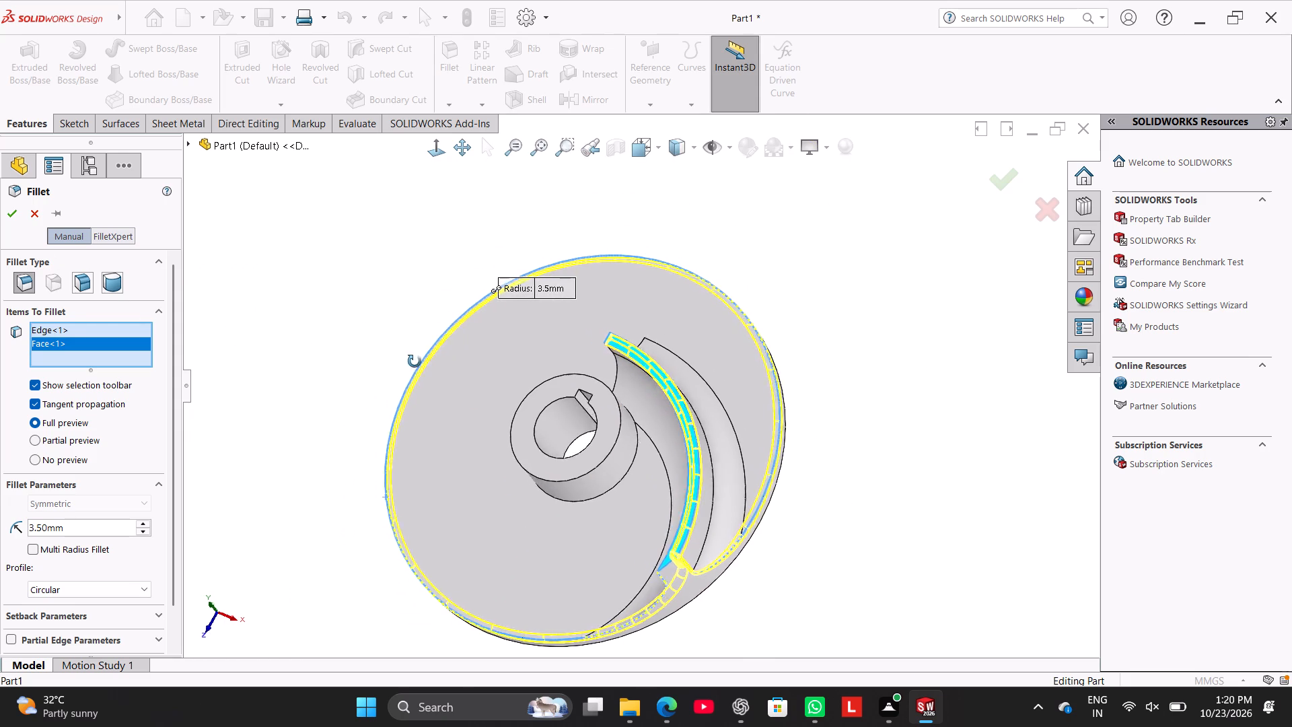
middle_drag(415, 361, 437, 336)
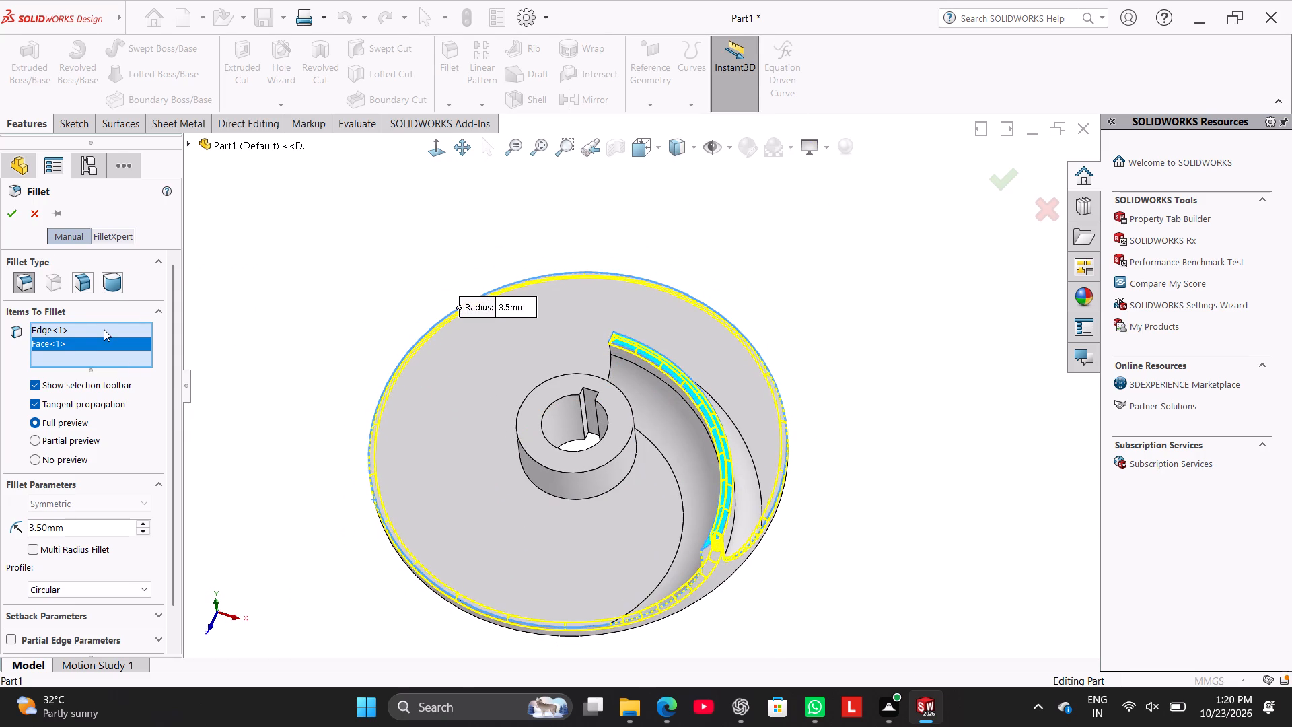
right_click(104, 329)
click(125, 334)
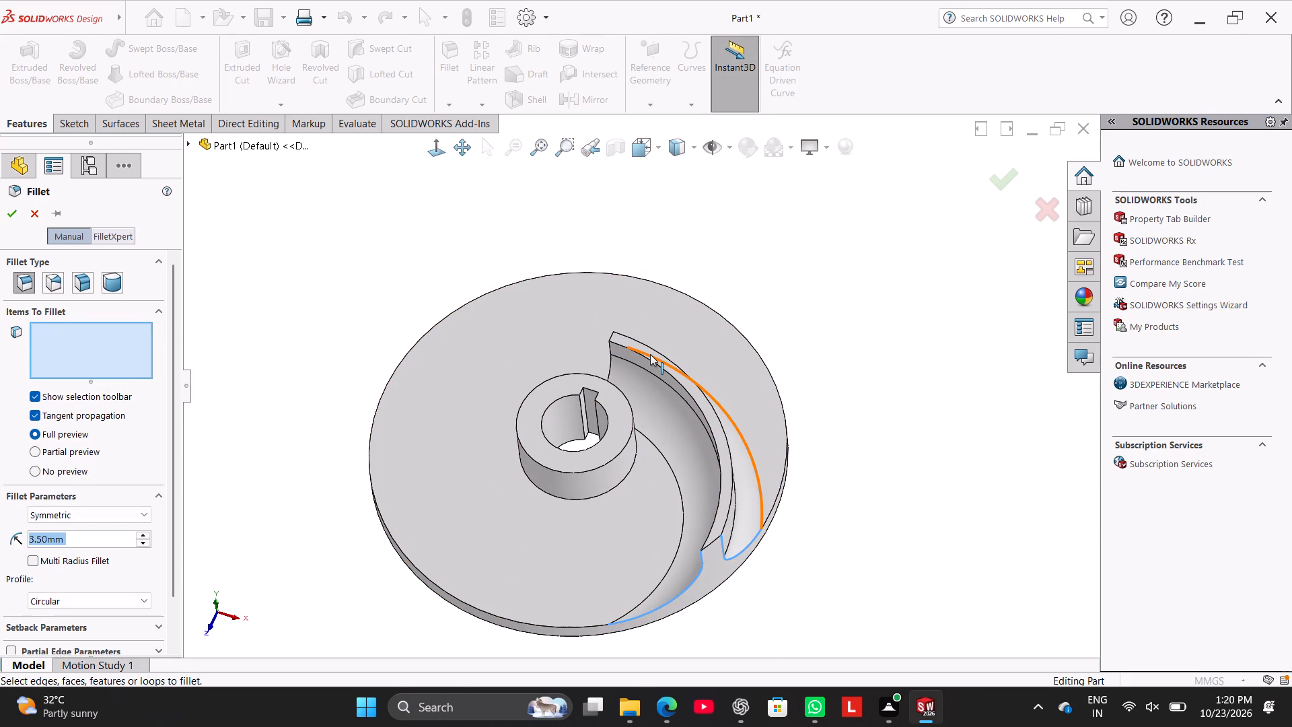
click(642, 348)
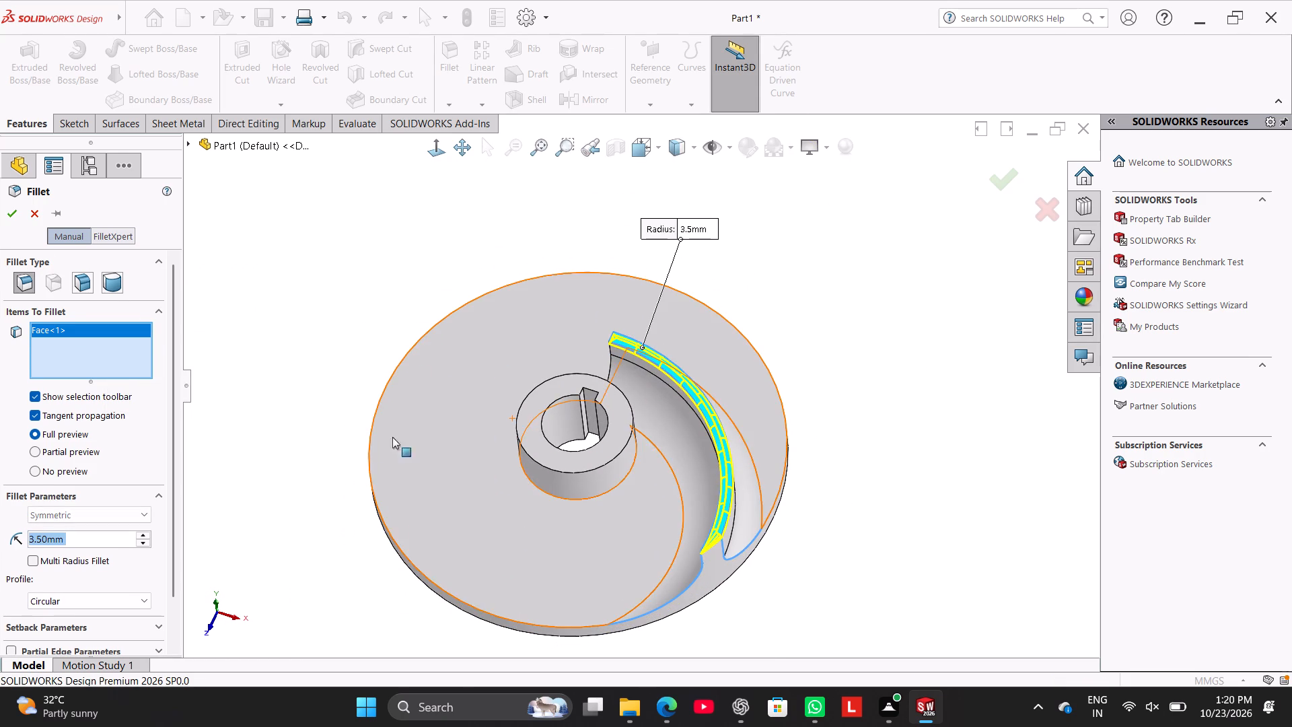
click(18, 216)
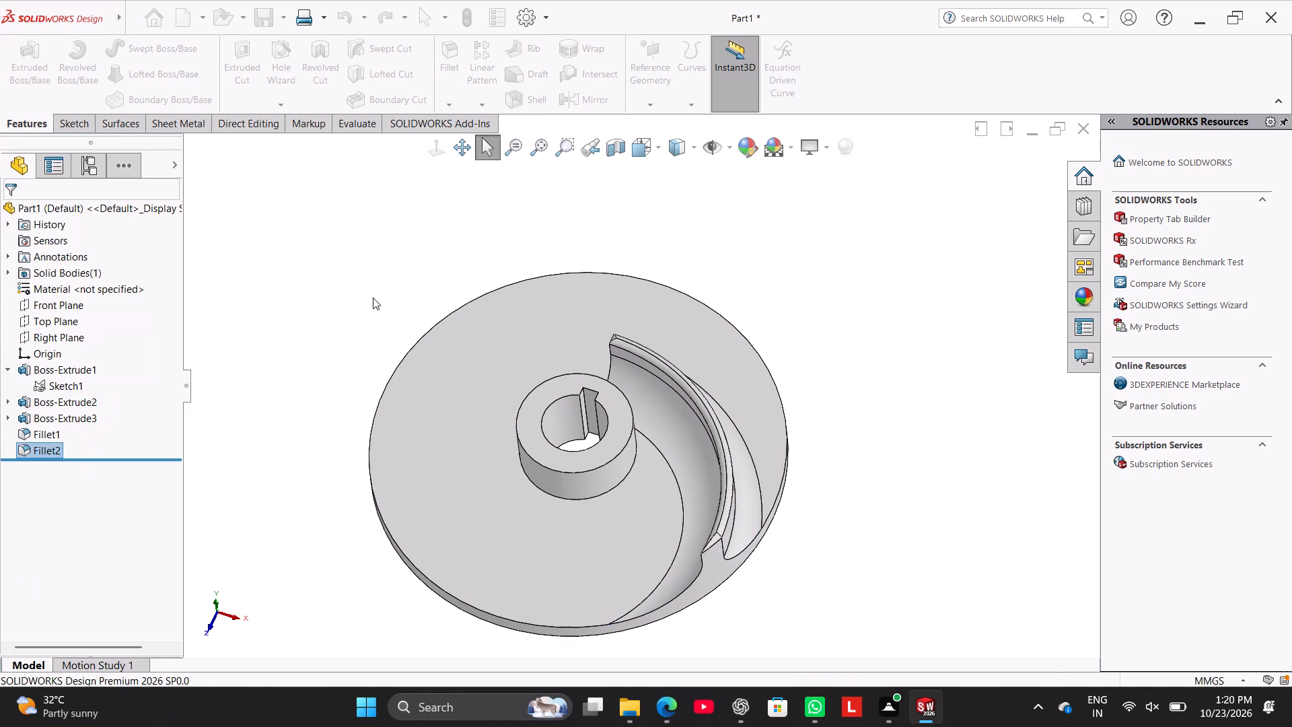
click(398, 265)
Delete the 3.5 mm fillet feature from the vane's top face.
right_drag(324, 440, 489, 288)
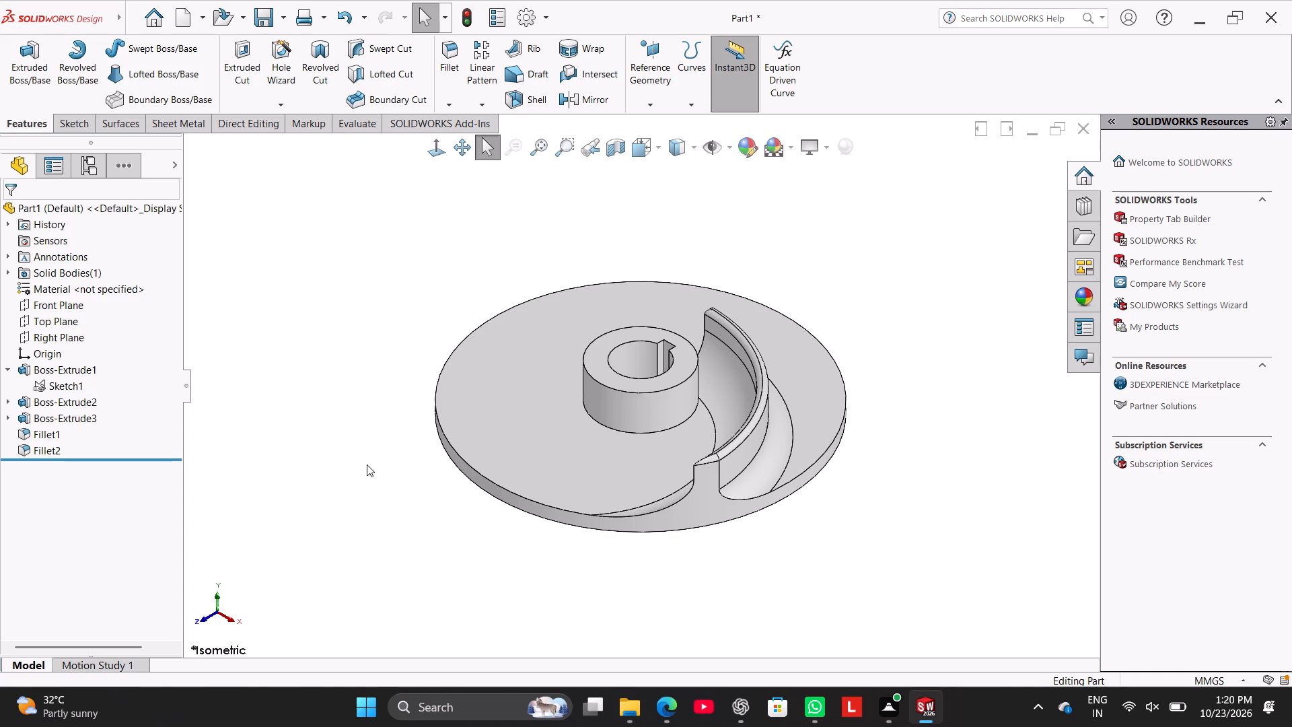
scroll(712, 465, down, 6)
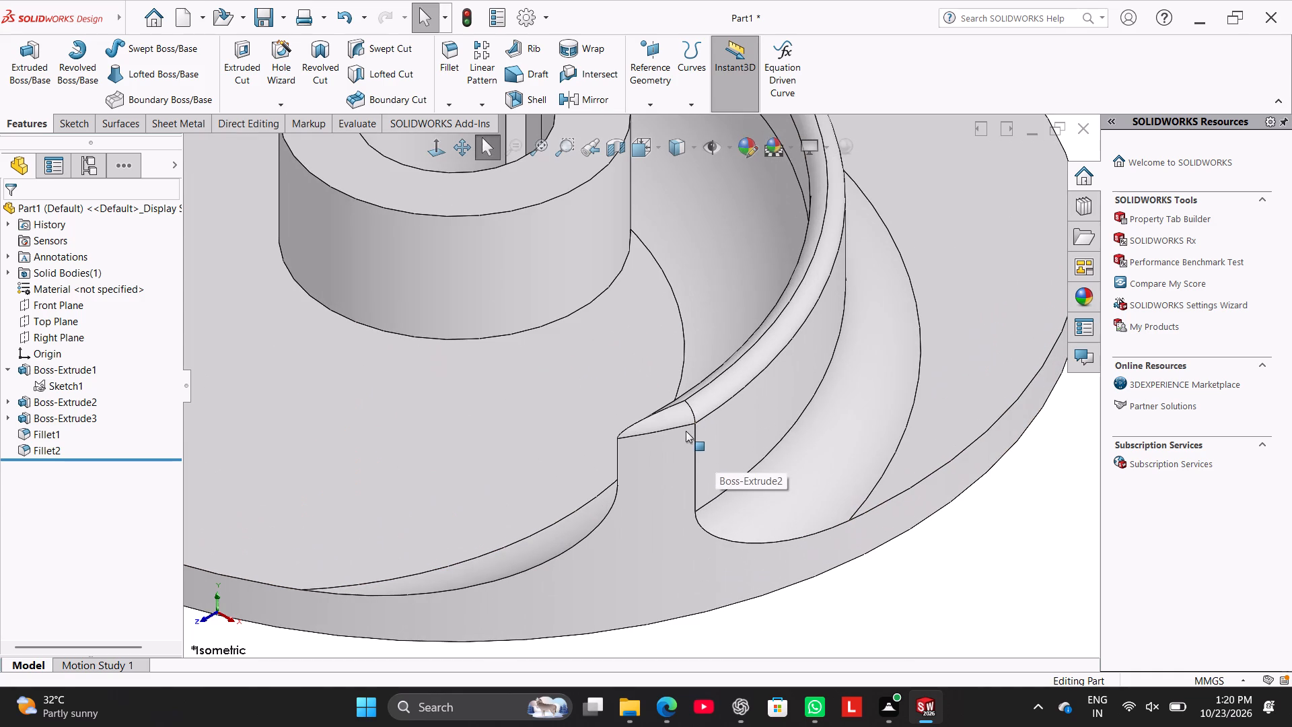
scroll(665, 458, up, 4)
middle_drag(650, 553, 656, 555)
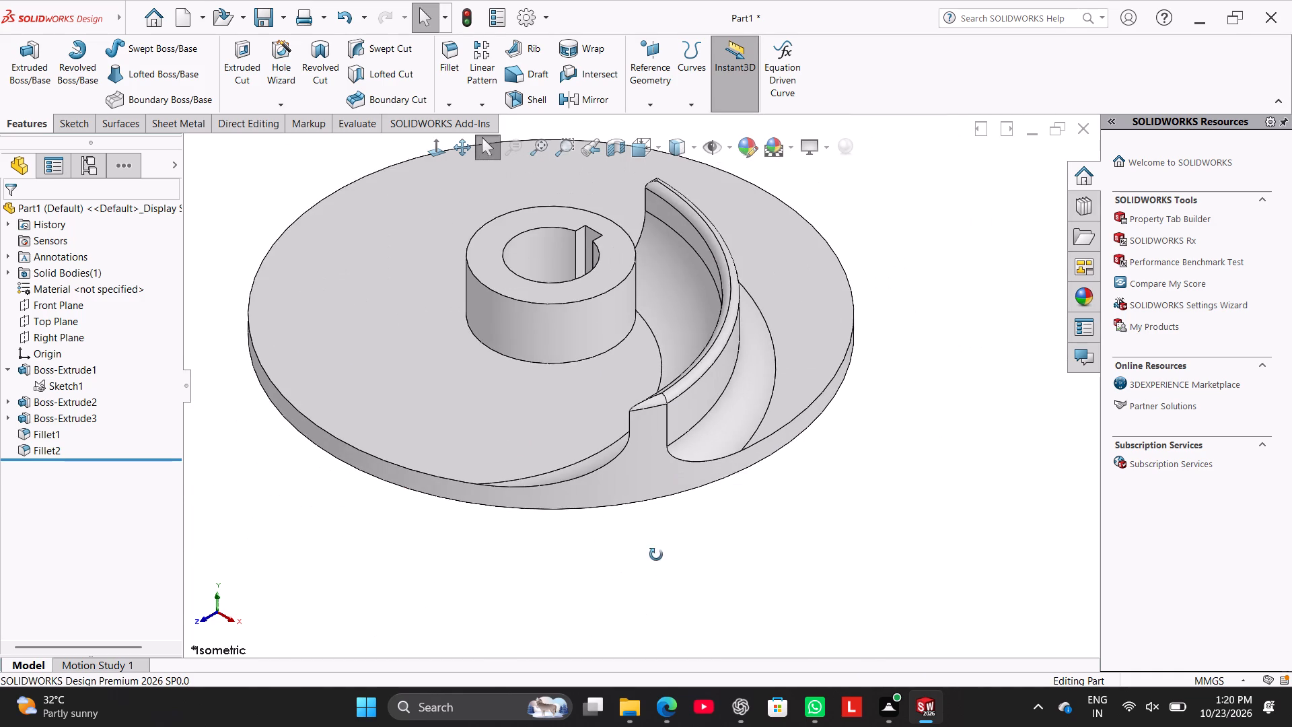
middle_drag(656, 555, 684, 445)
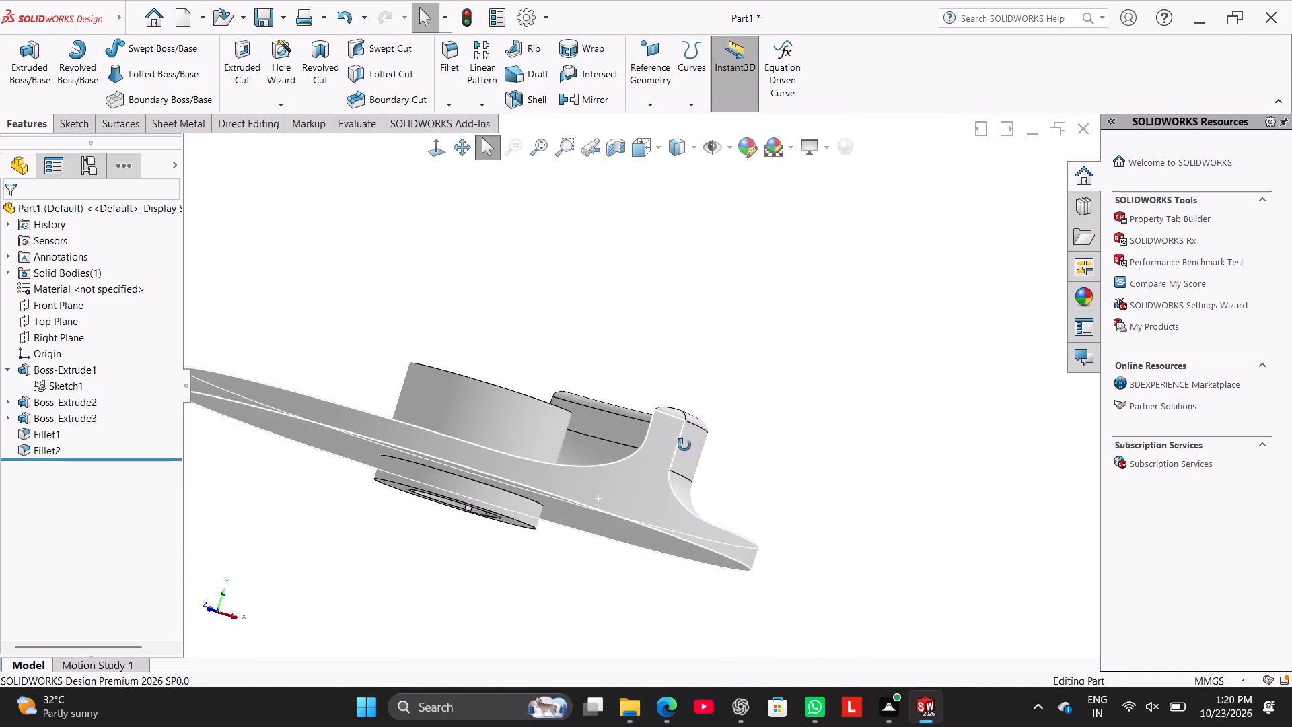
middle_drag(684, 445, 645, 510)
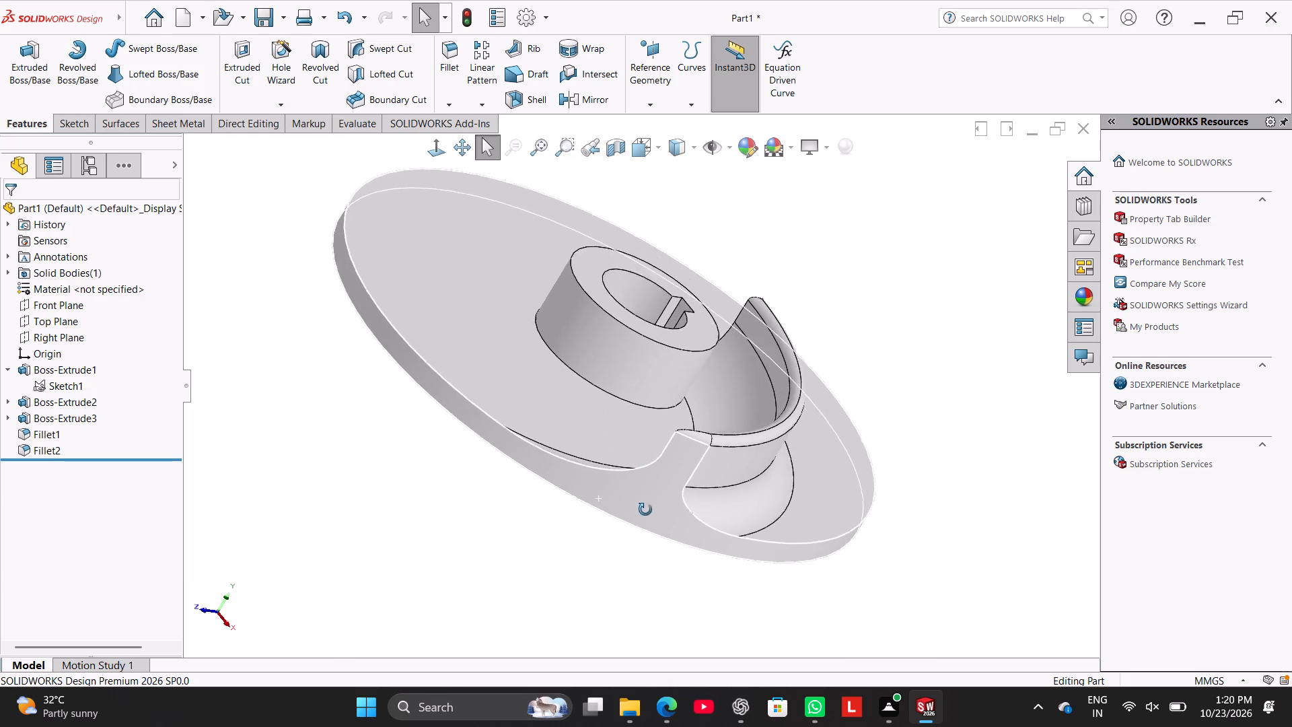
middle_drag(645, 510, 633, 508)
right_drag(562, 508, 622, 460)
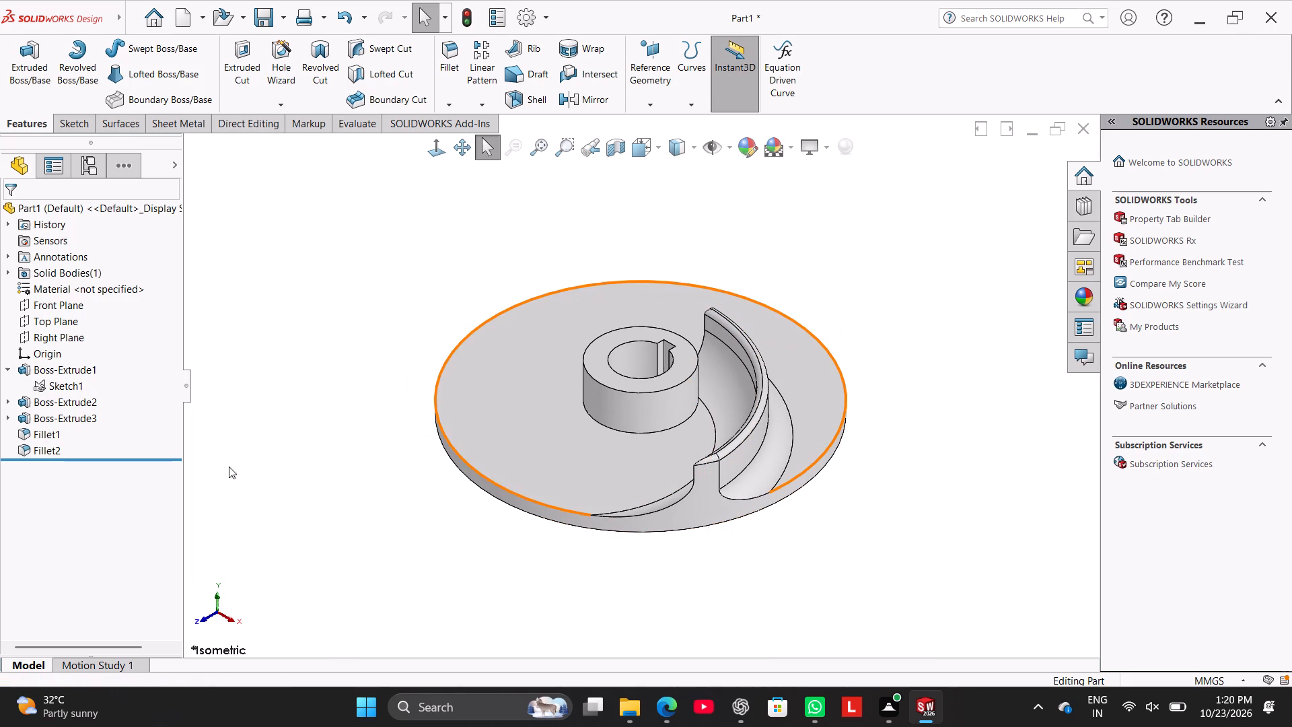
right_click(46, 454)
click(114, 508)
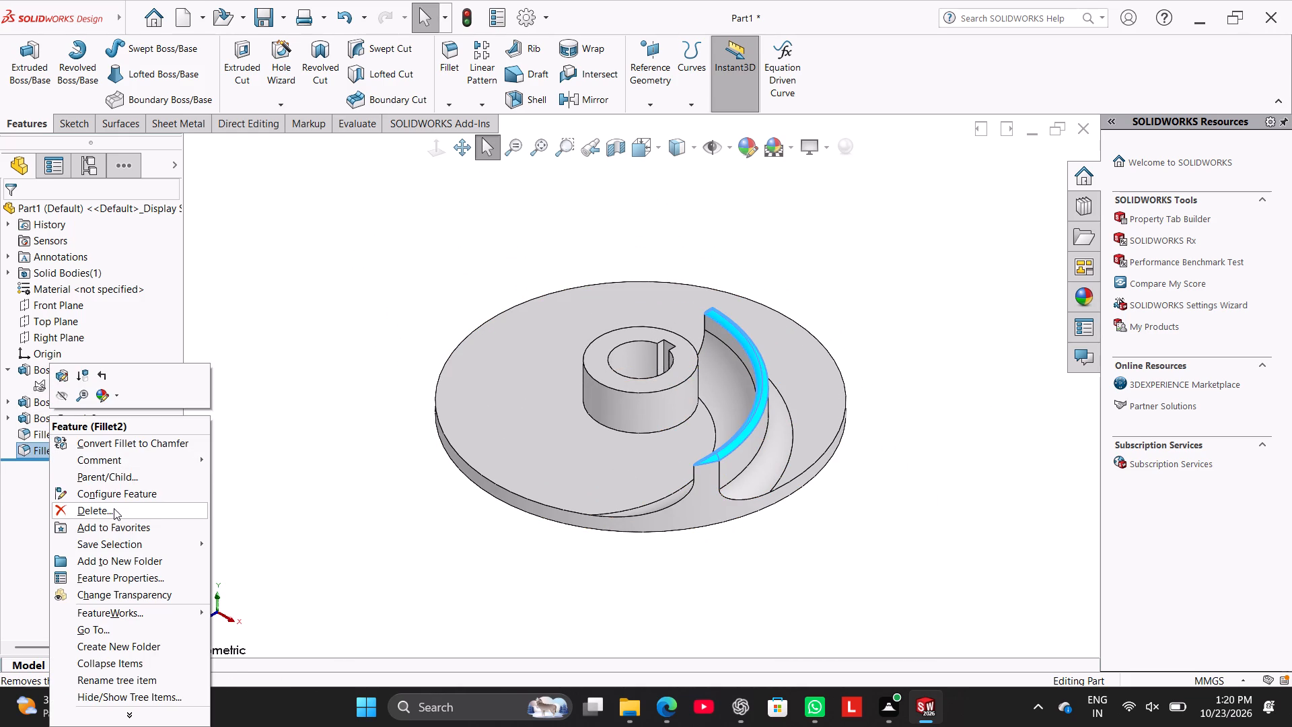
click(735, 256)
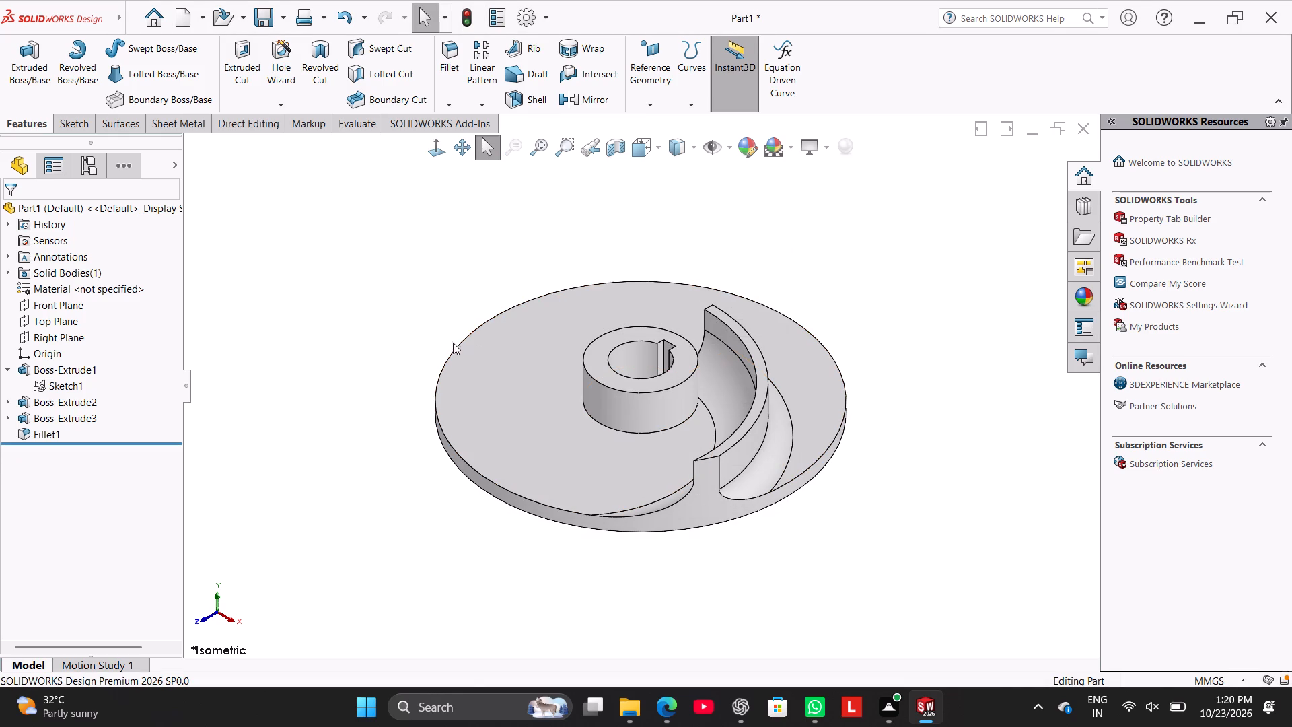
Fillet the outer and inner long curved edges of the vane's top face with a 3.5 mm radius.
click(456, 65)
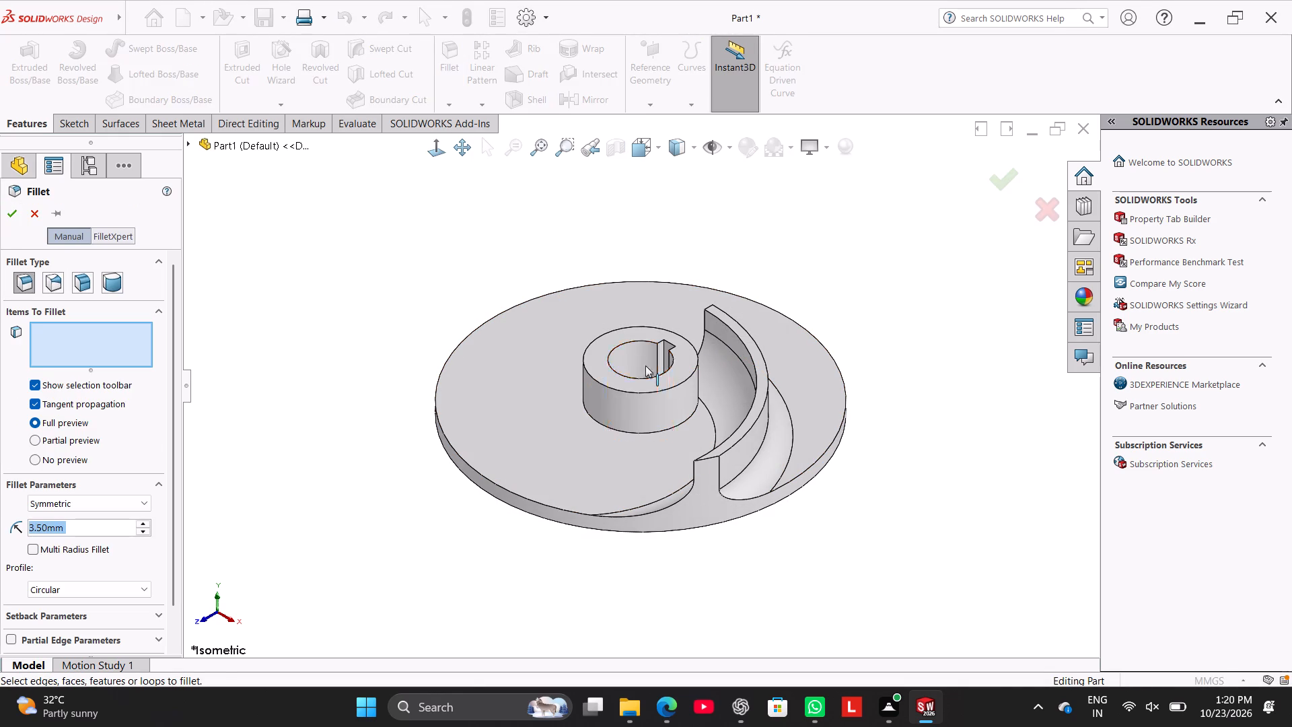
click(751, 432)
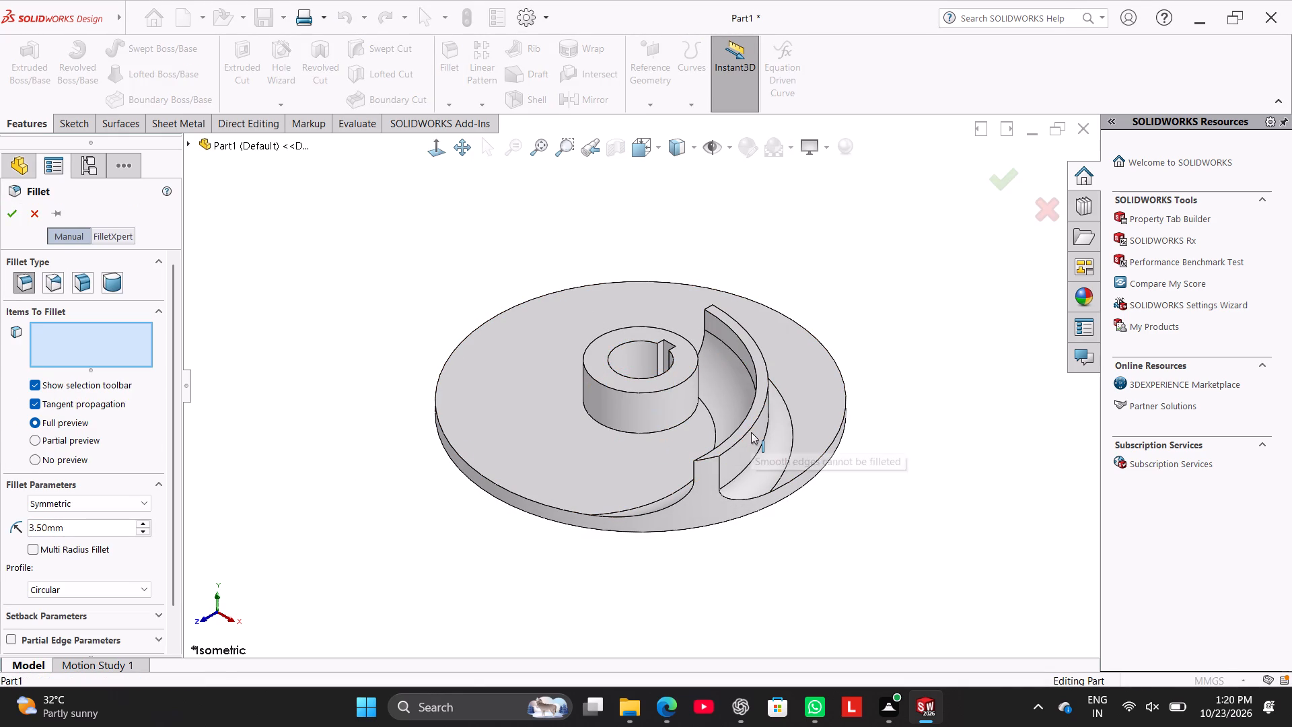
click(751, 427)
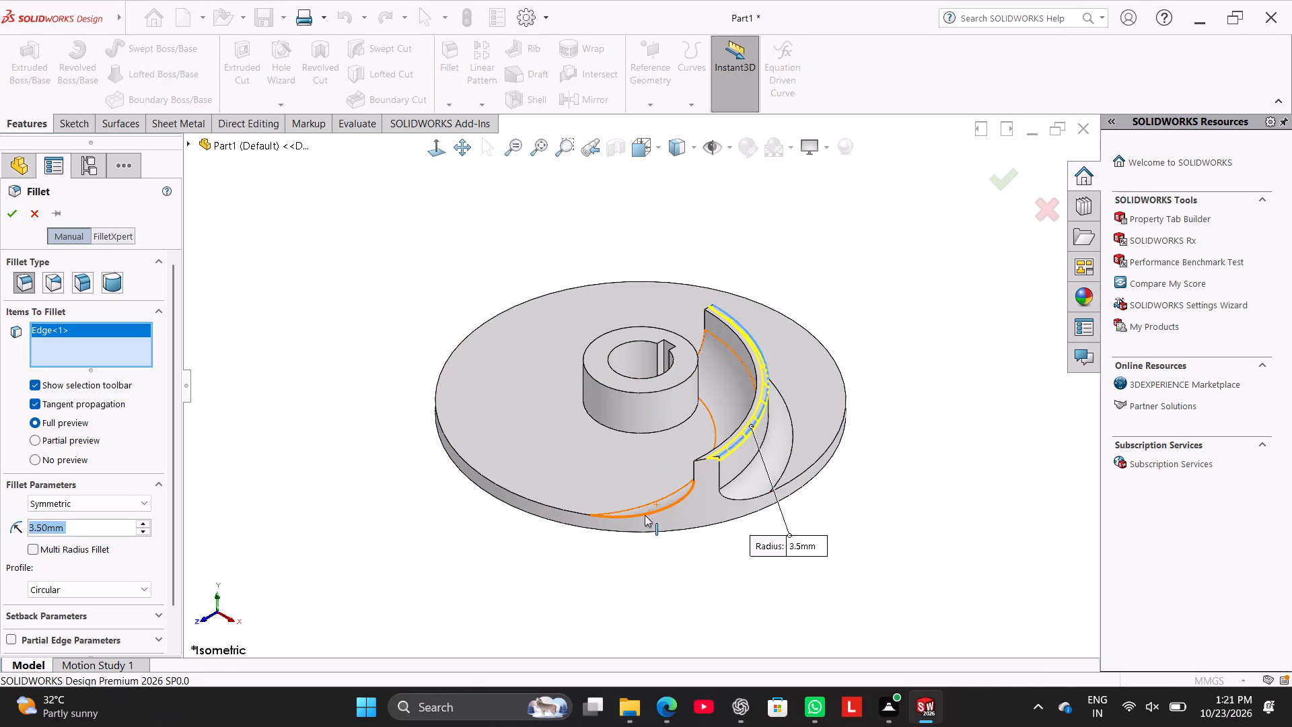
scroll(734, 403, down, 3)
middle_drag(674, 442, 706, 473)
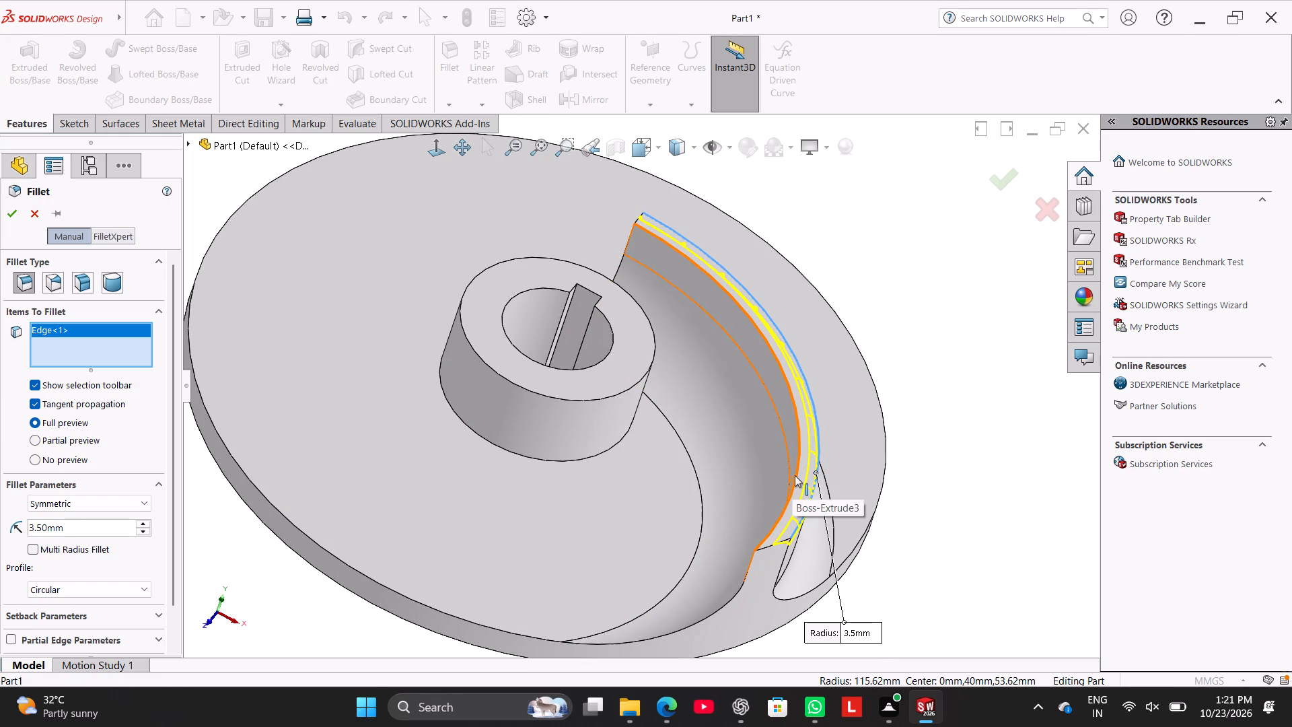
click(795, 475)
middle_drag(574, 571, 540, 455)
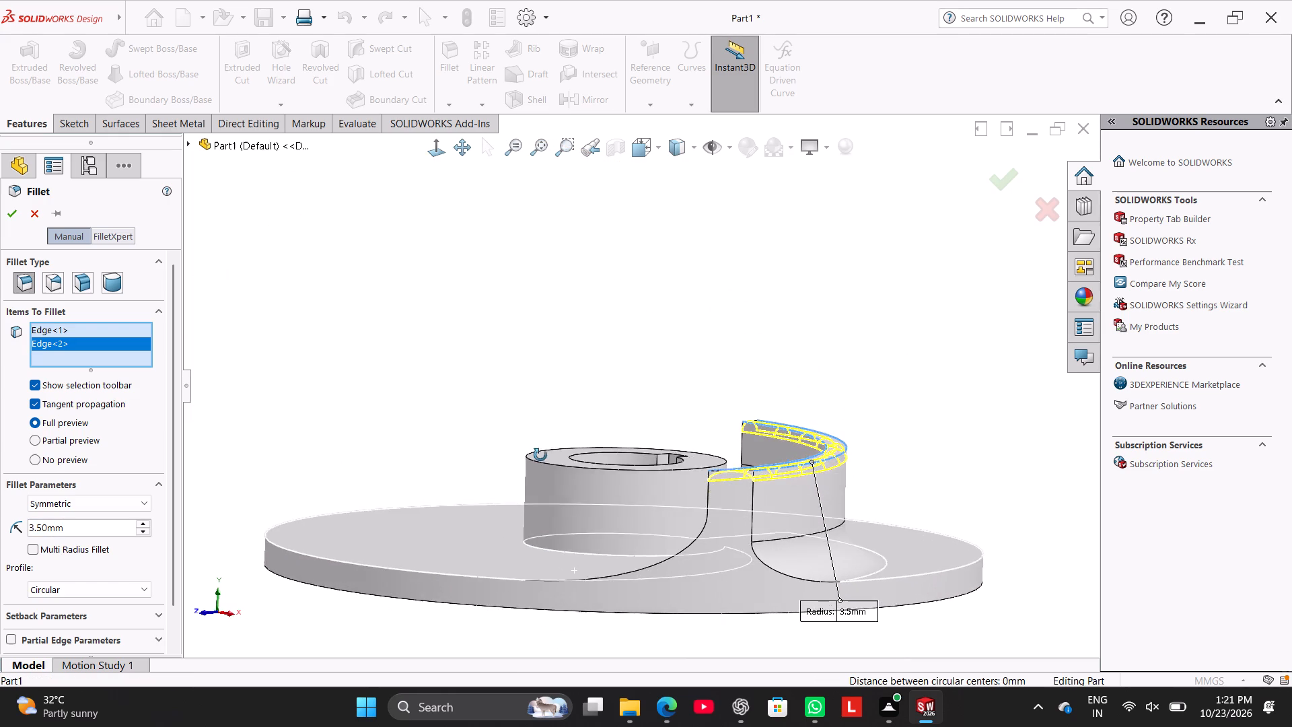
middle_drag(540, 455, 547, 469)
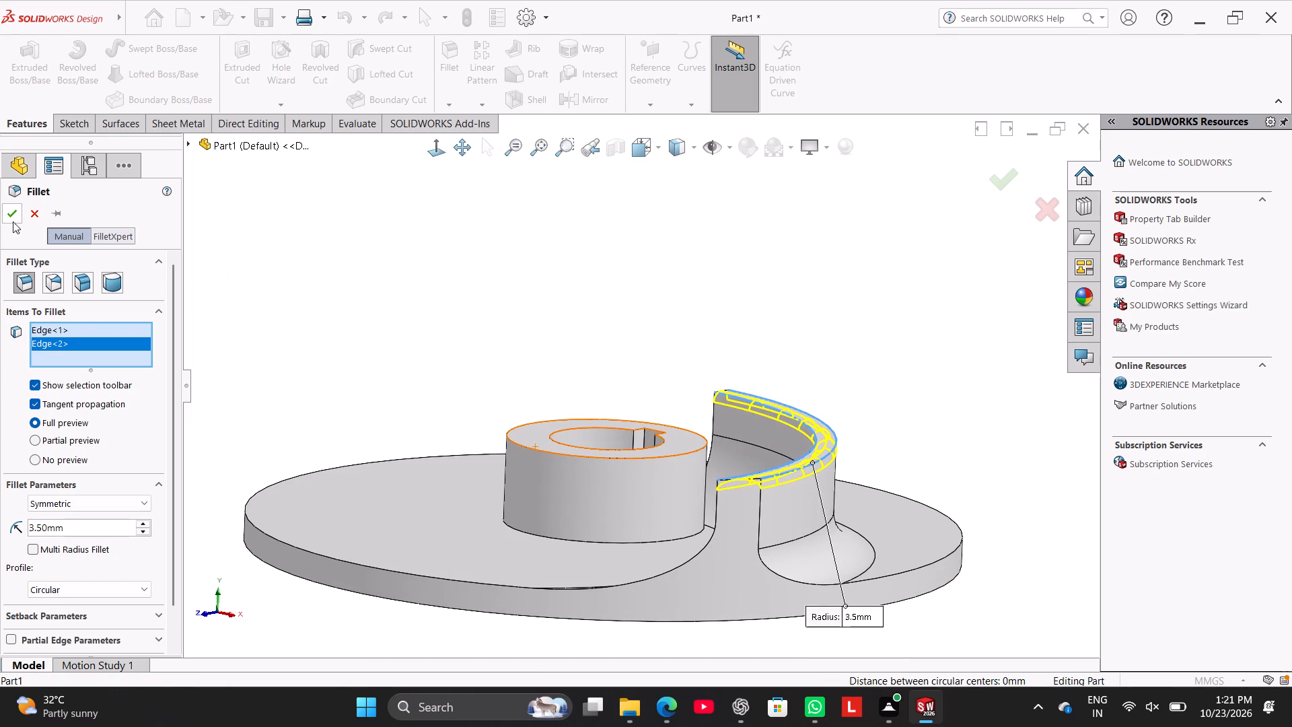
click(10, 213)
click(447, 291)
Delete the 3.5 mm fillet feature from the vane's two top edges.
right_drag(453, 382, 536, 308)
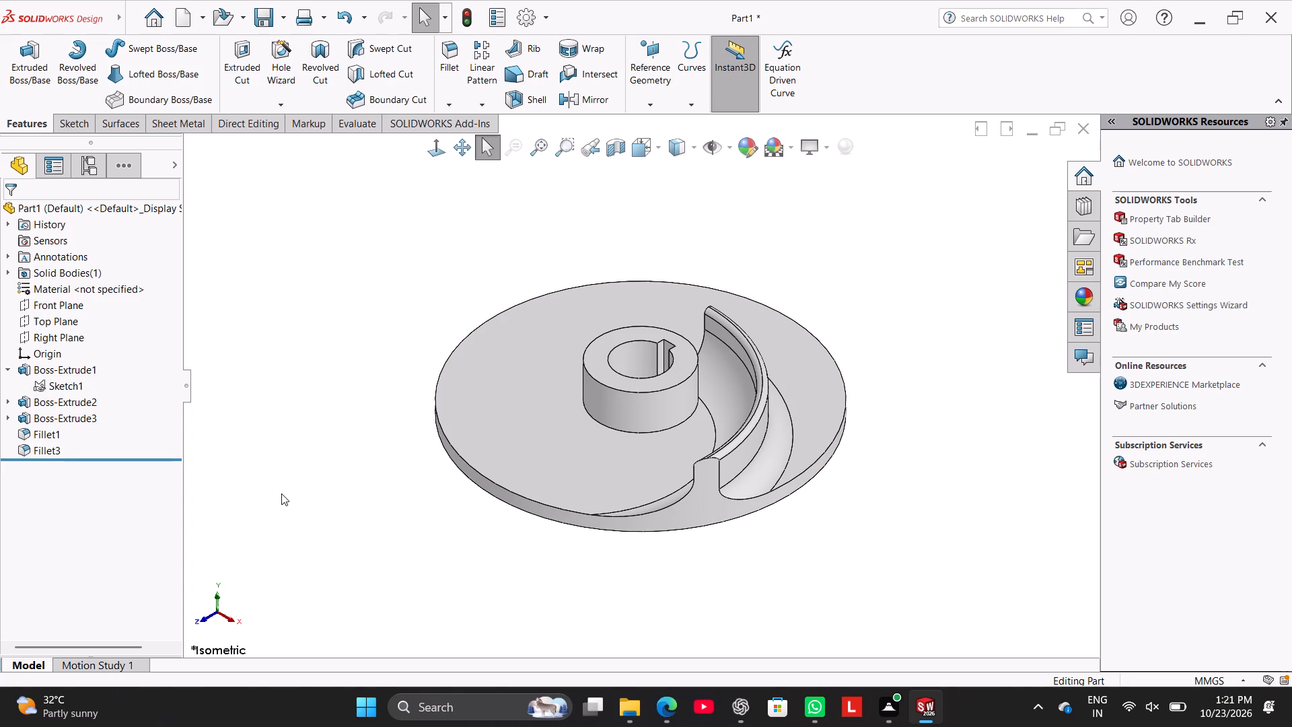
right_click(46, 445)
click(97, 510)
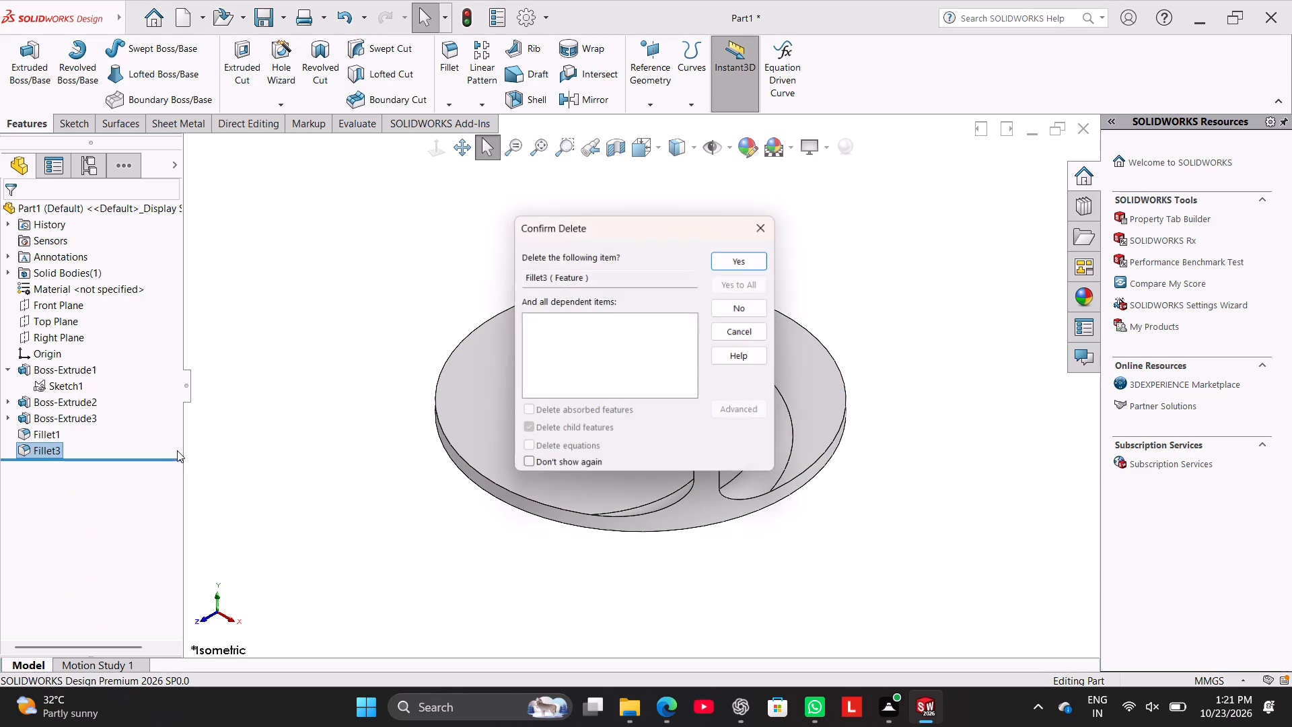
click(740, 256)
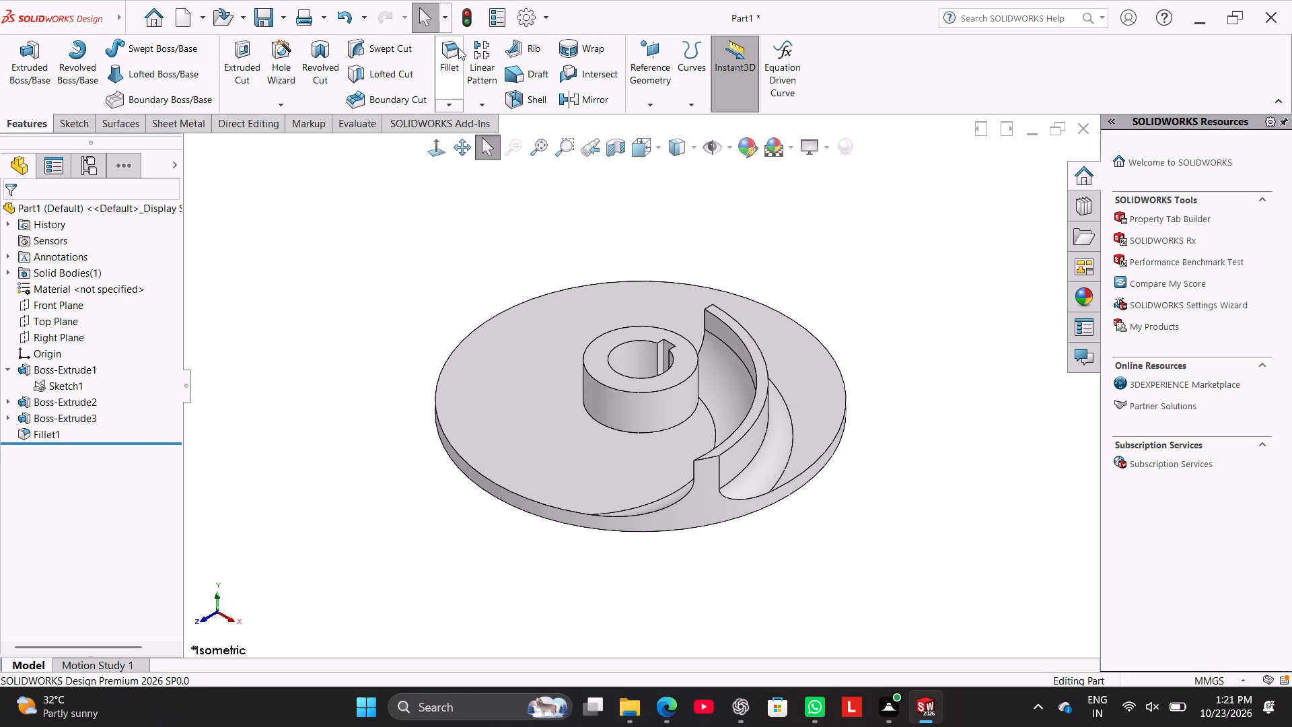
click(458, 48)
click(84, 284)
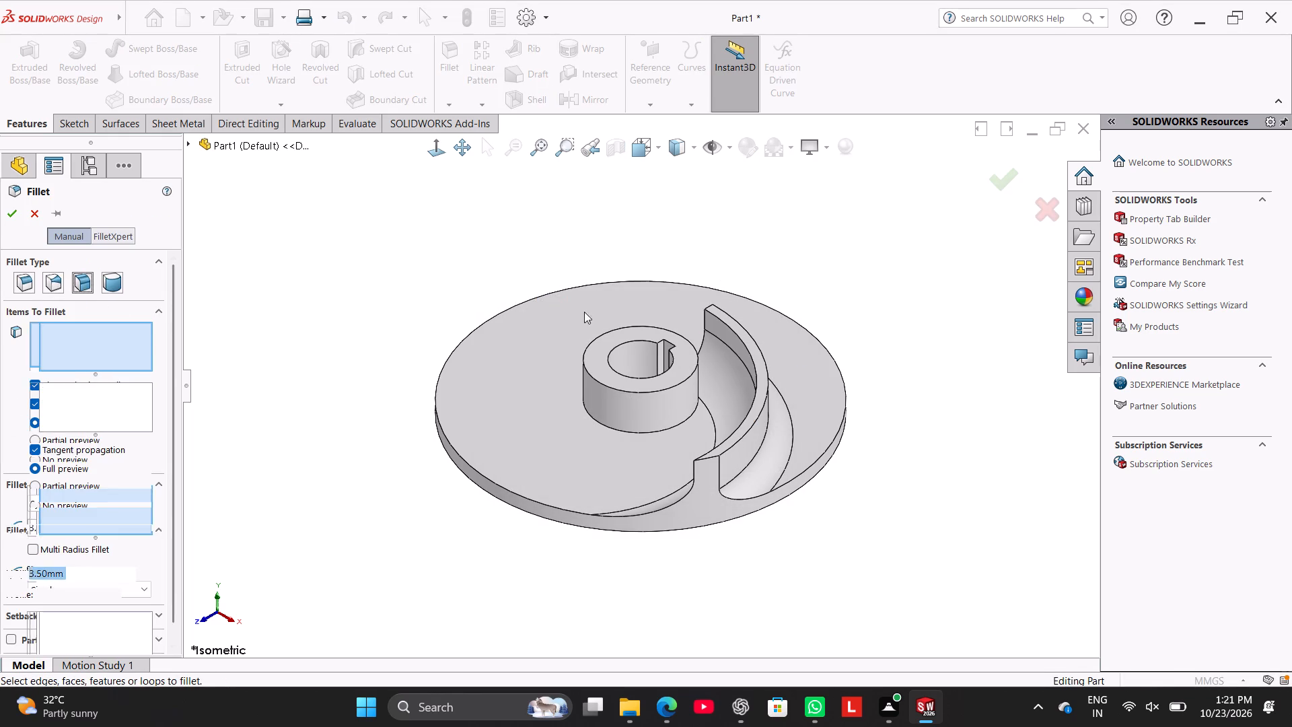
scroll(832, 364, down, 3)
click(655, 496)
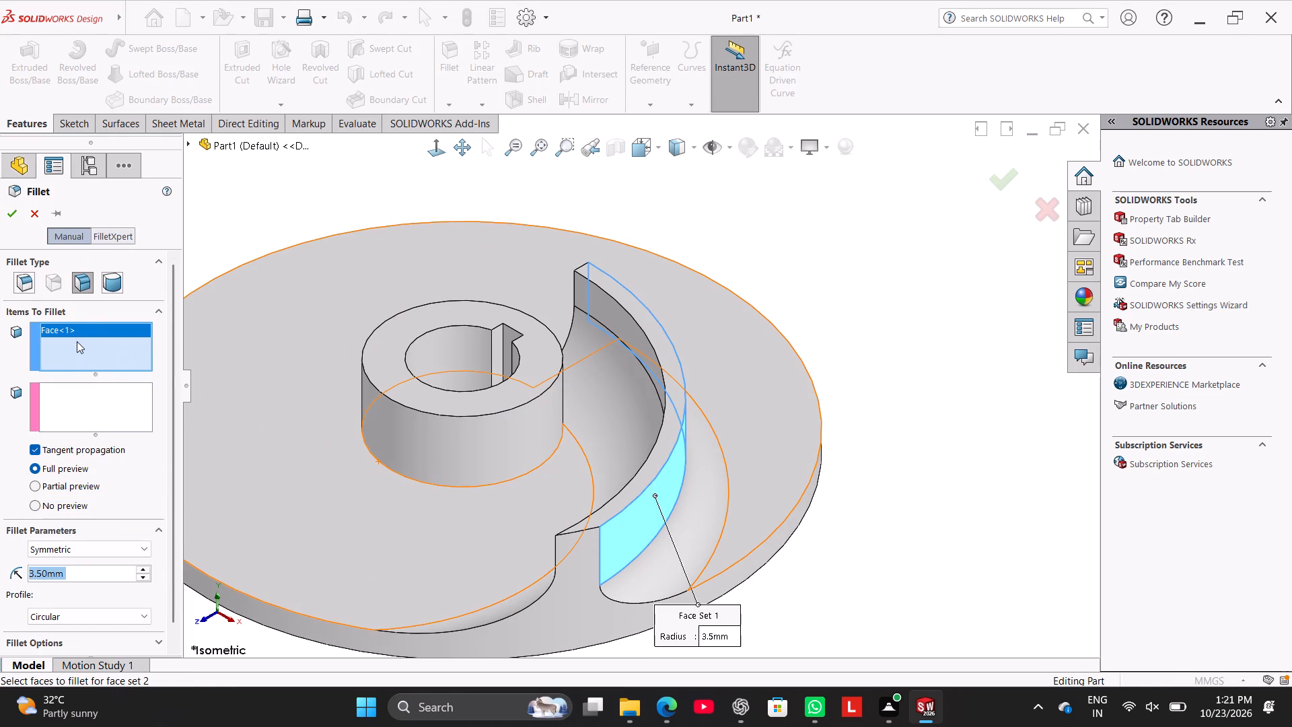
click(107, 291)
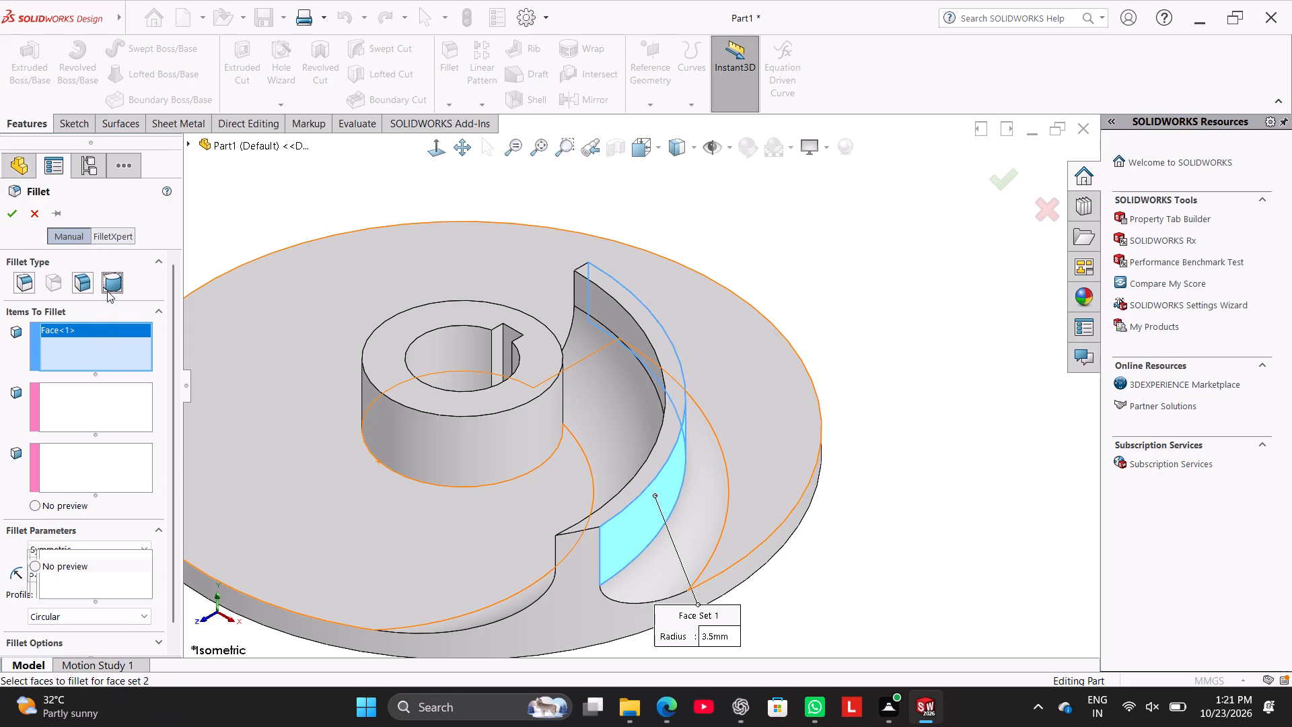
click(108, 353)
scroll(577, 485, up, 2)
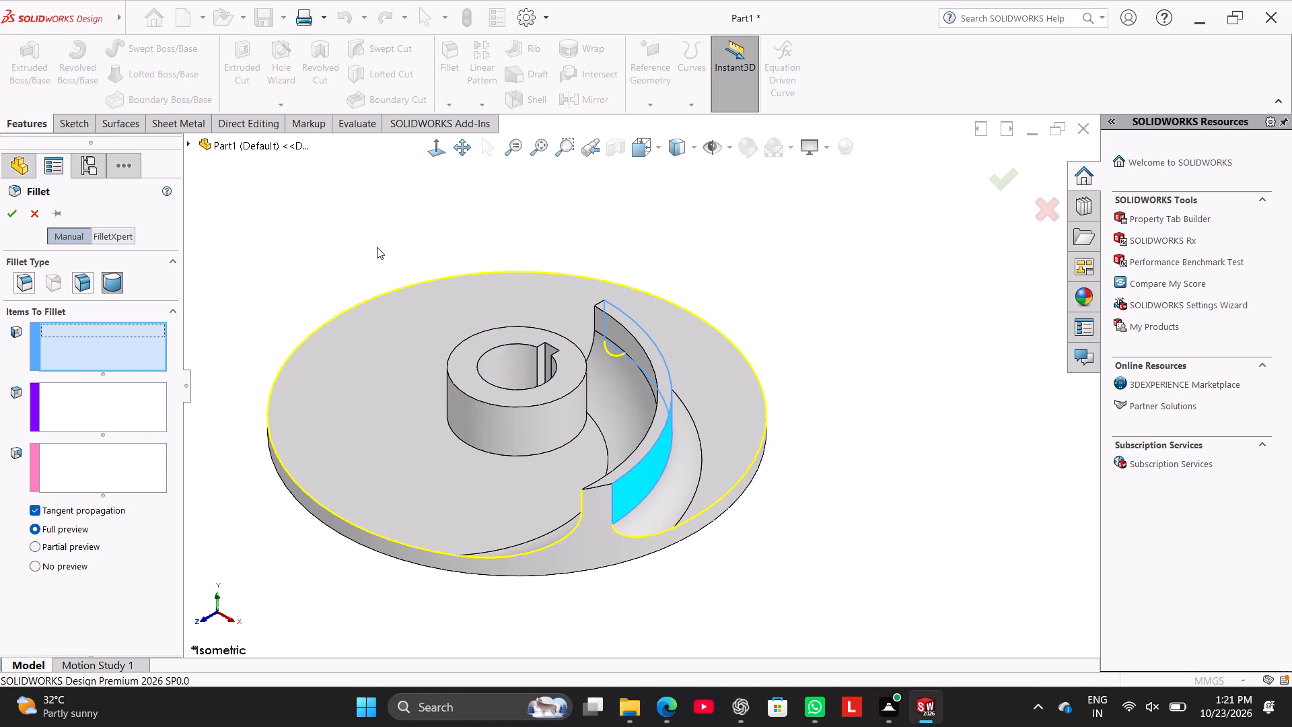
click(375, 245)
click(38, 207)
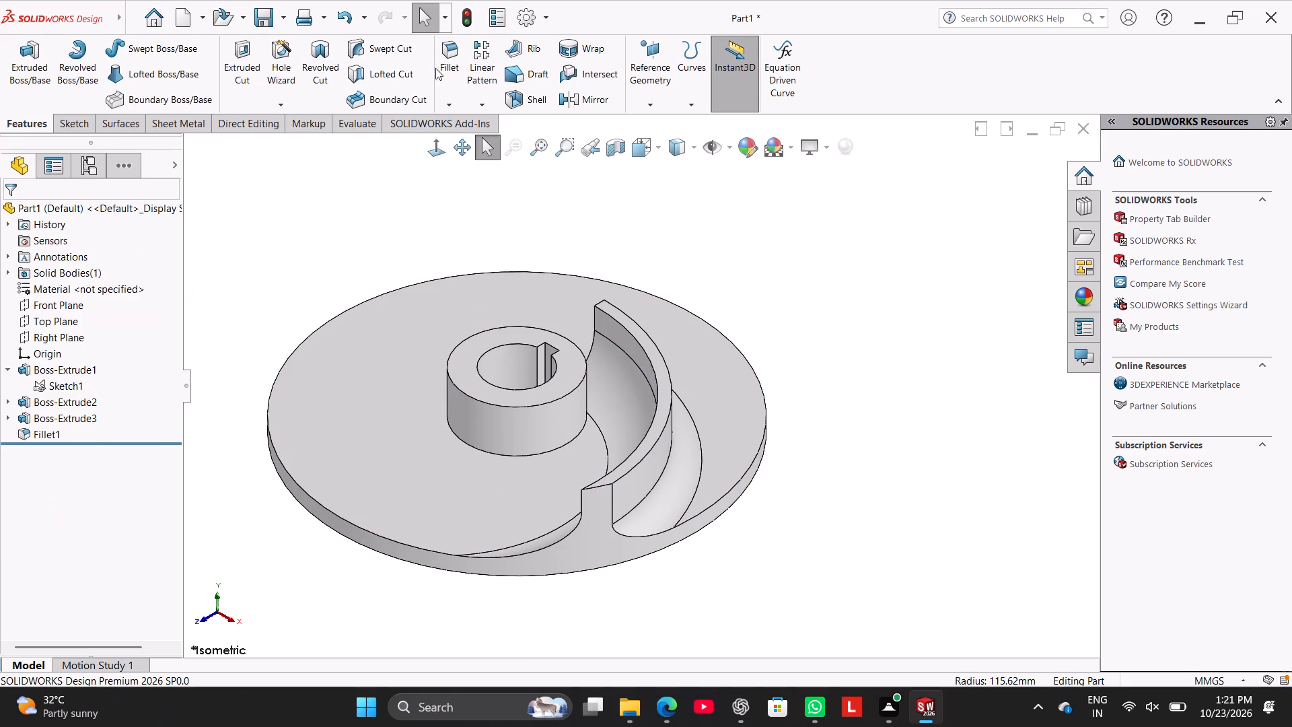
Apply a full round fillet along the vane's top, using its outer face, top face and inner face as the face sets.
click(442, 64)
scroll(466, 457, down, 3)
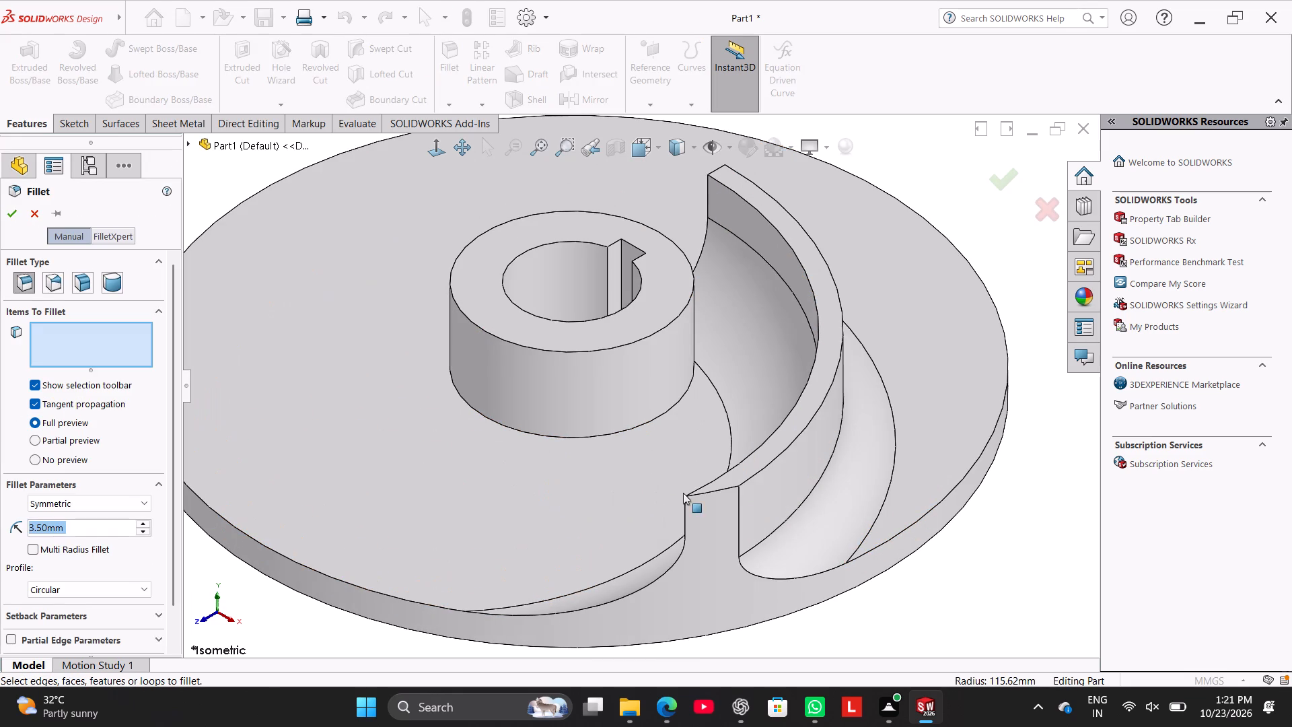
click(765, 486)
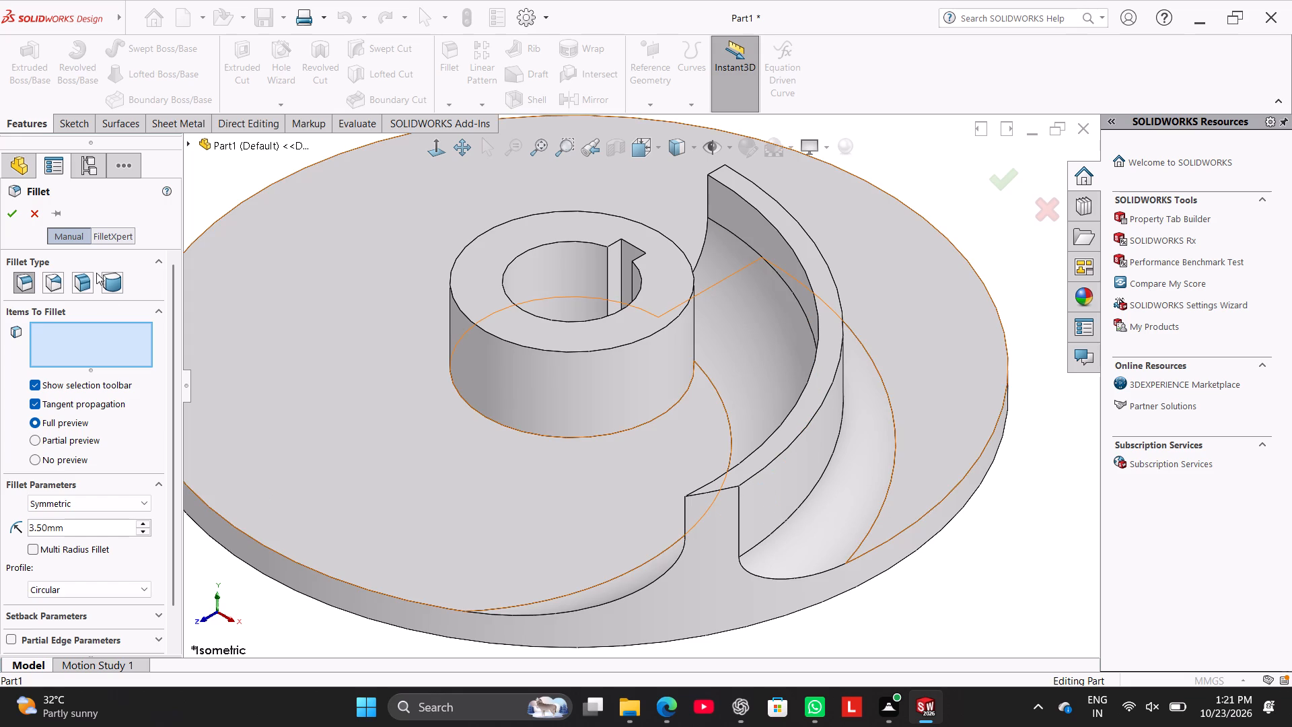
click(112, 280)
click(796, 472)
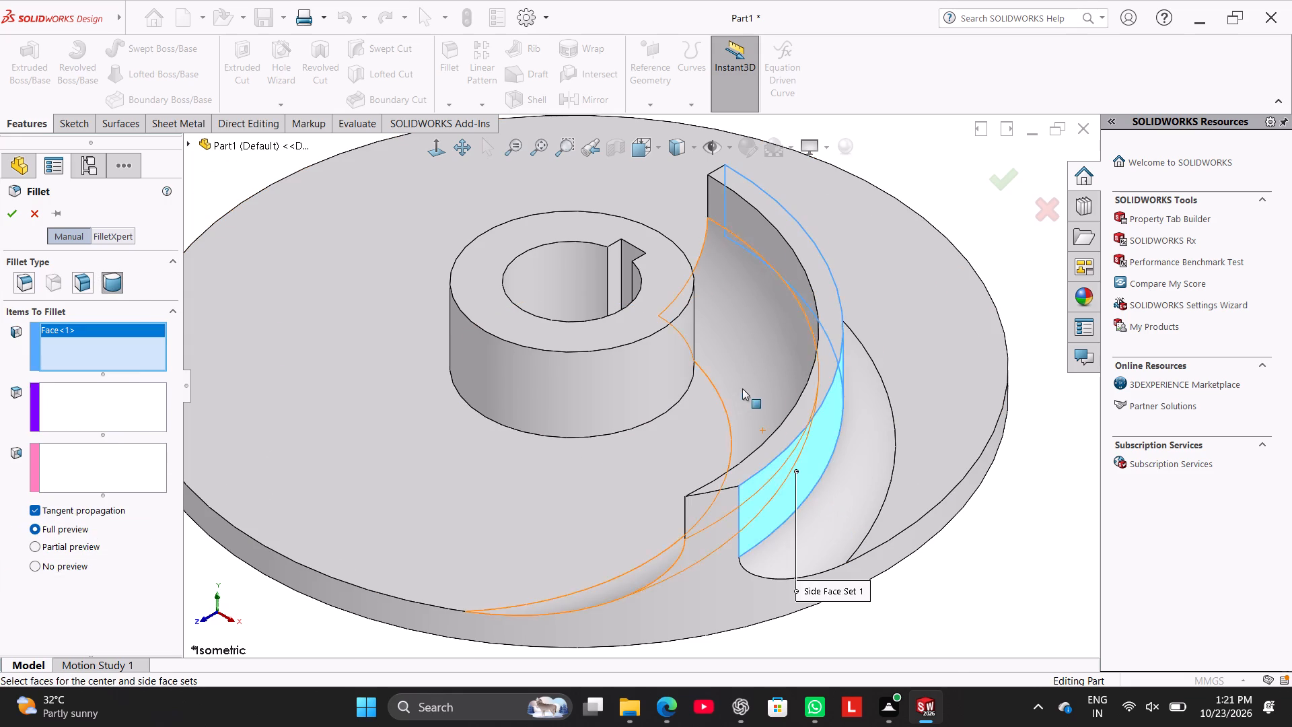
middle_drag(742, 388, 787, 422)
click(151, 392)
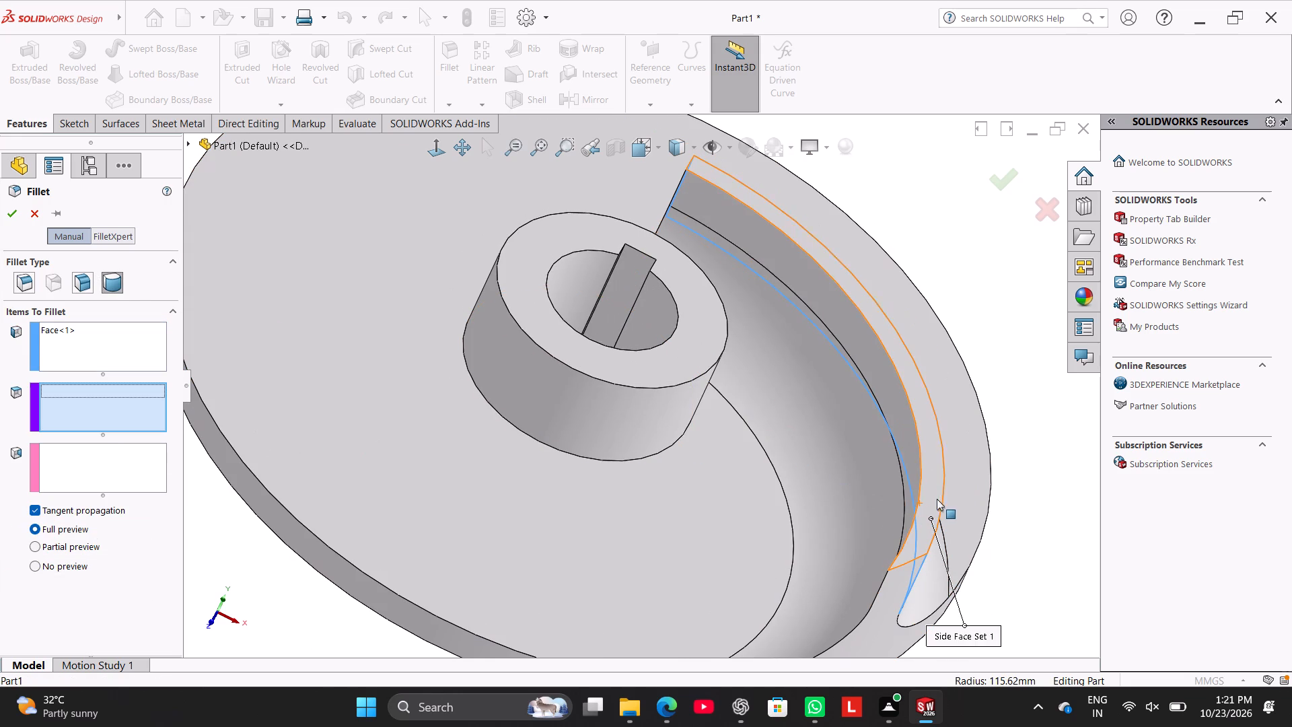
click(940, 482)
click(129, 471)
middle_drag(866, 464, 912, 473)
click(938, 429)
middle_drag(799, 480, 671, 434)
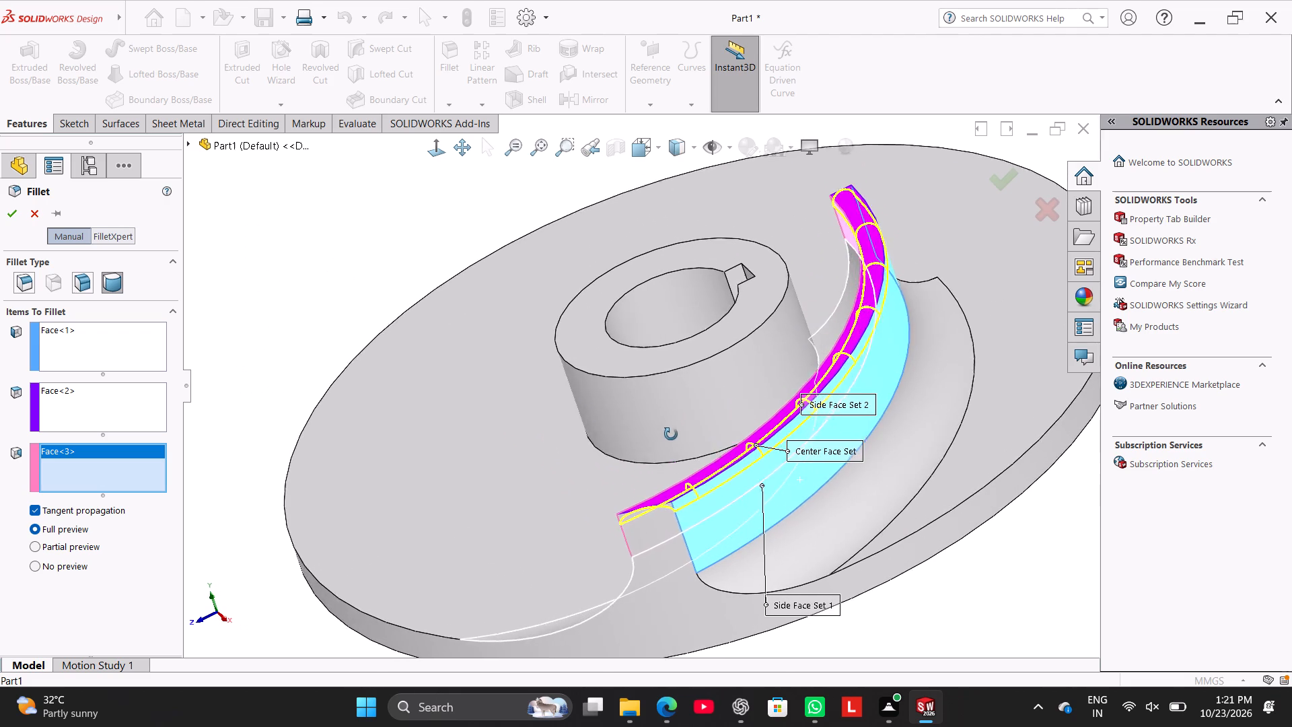
middle_drag(671, 434, 673, 435)
click(13, 221)
scroll(485, 295, up, 1)
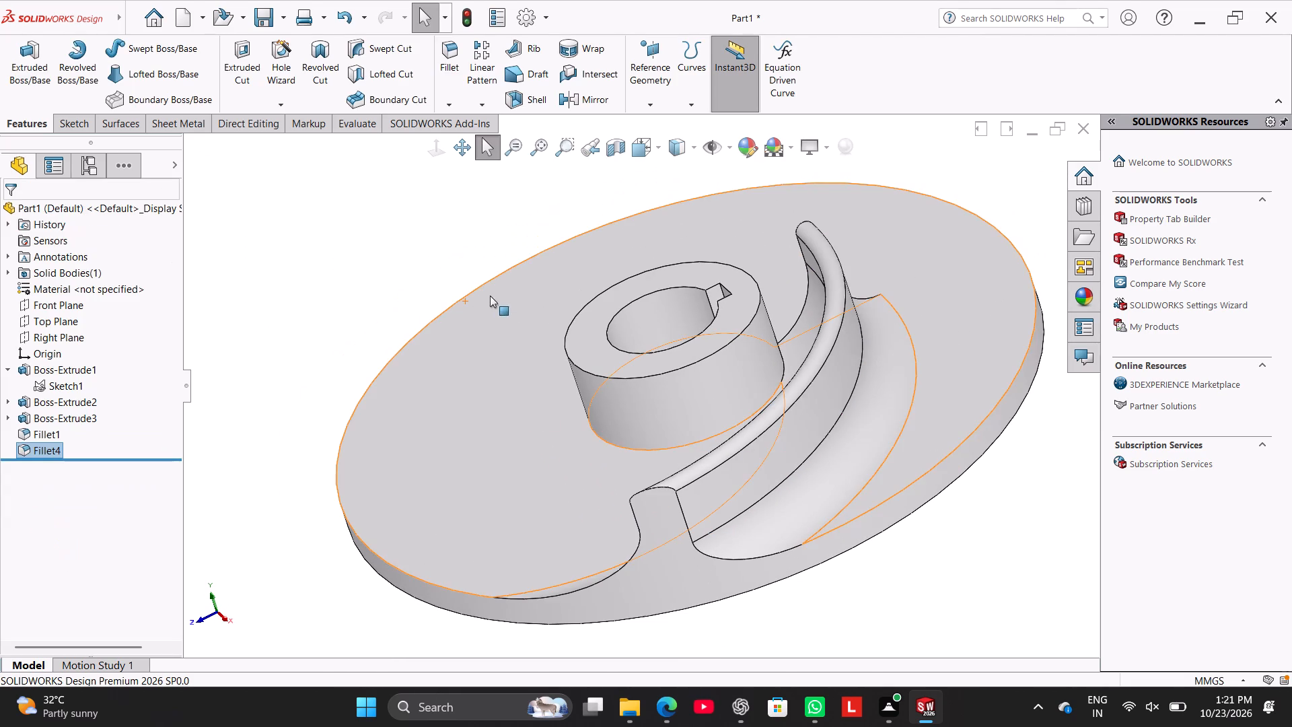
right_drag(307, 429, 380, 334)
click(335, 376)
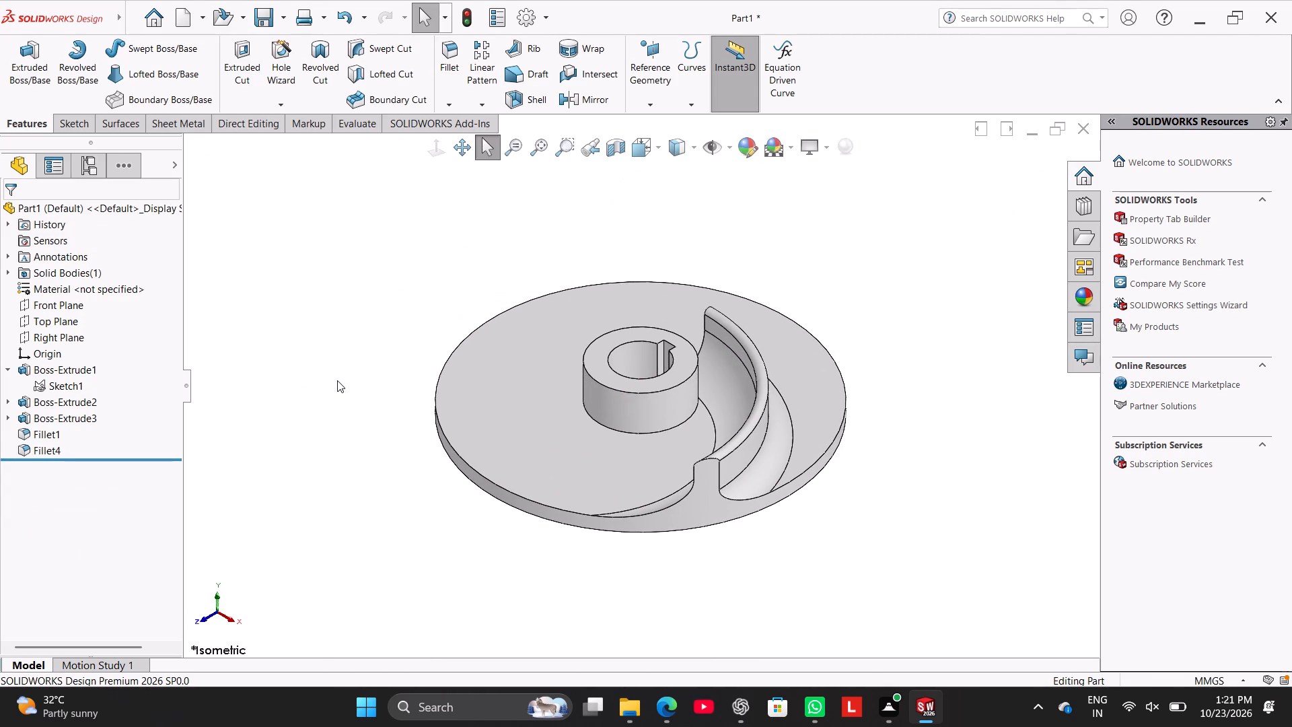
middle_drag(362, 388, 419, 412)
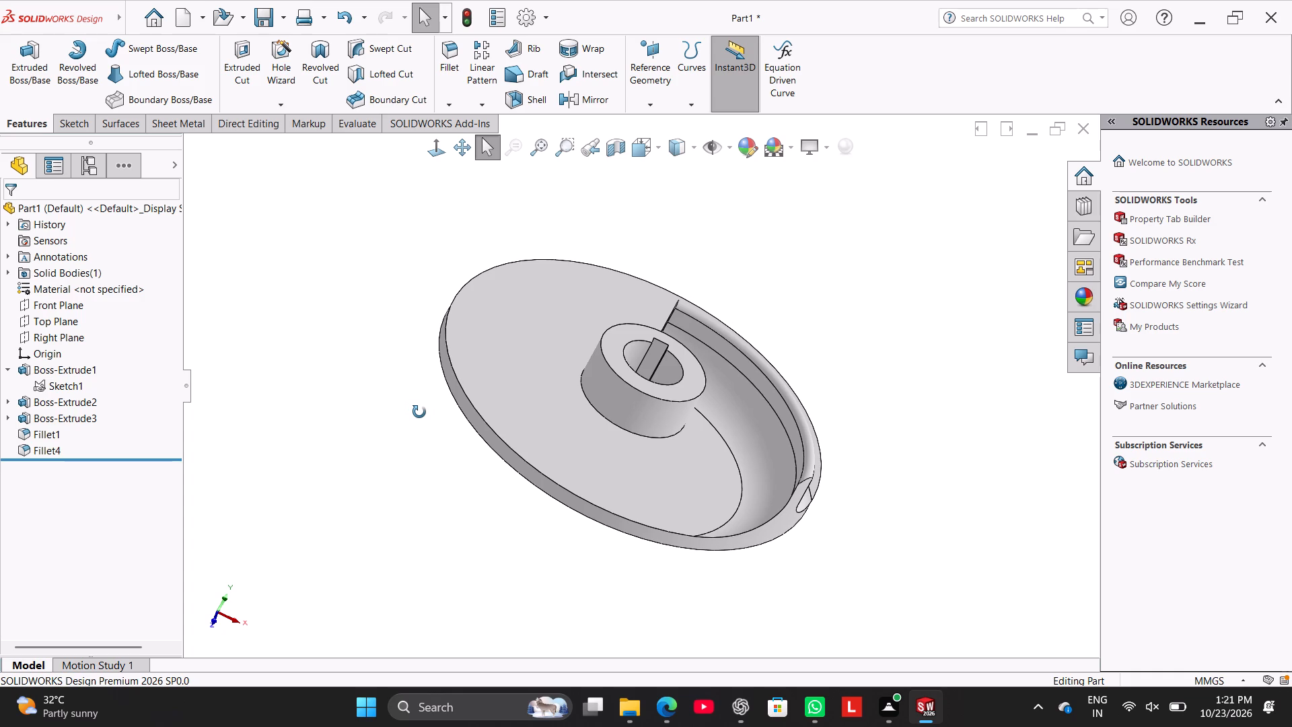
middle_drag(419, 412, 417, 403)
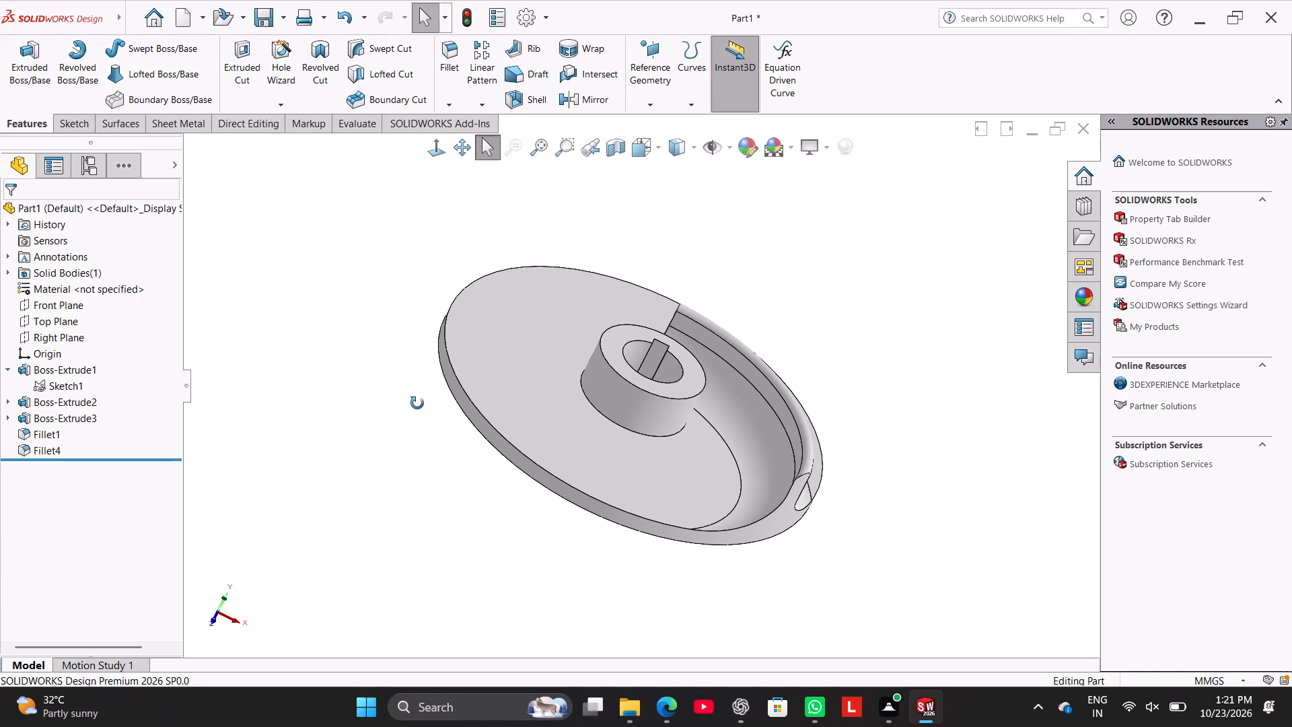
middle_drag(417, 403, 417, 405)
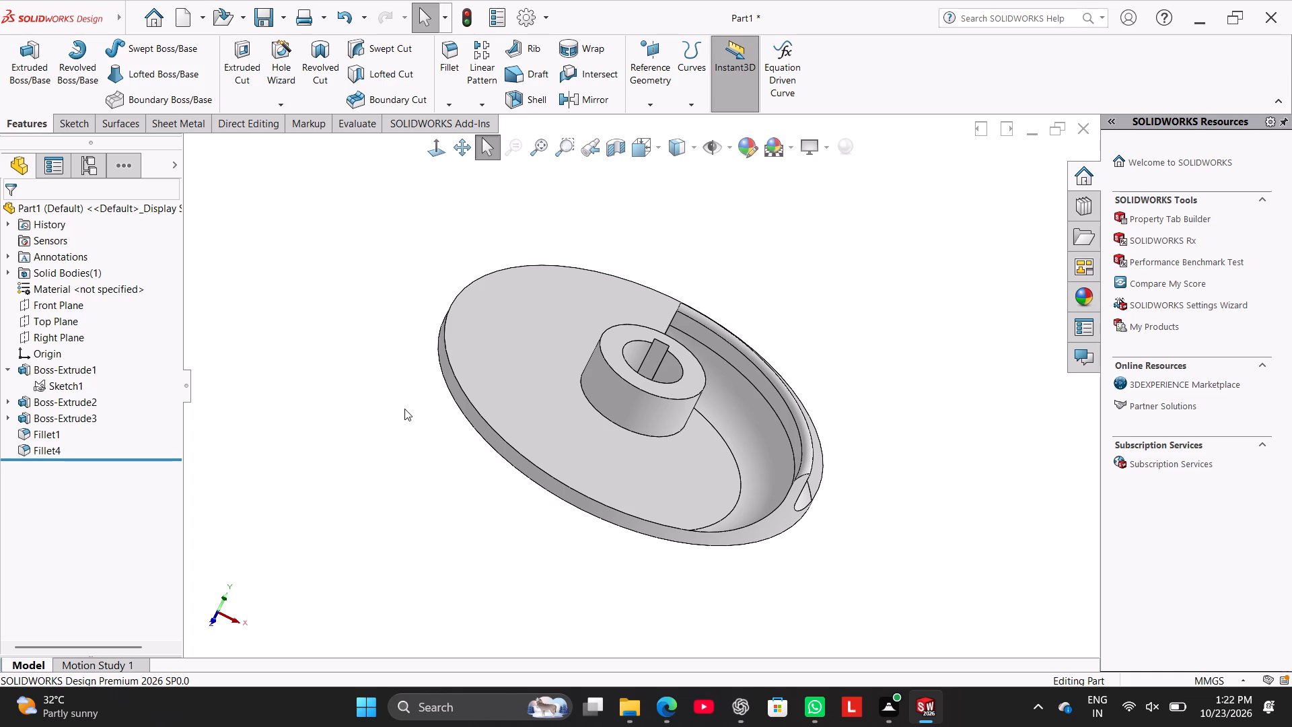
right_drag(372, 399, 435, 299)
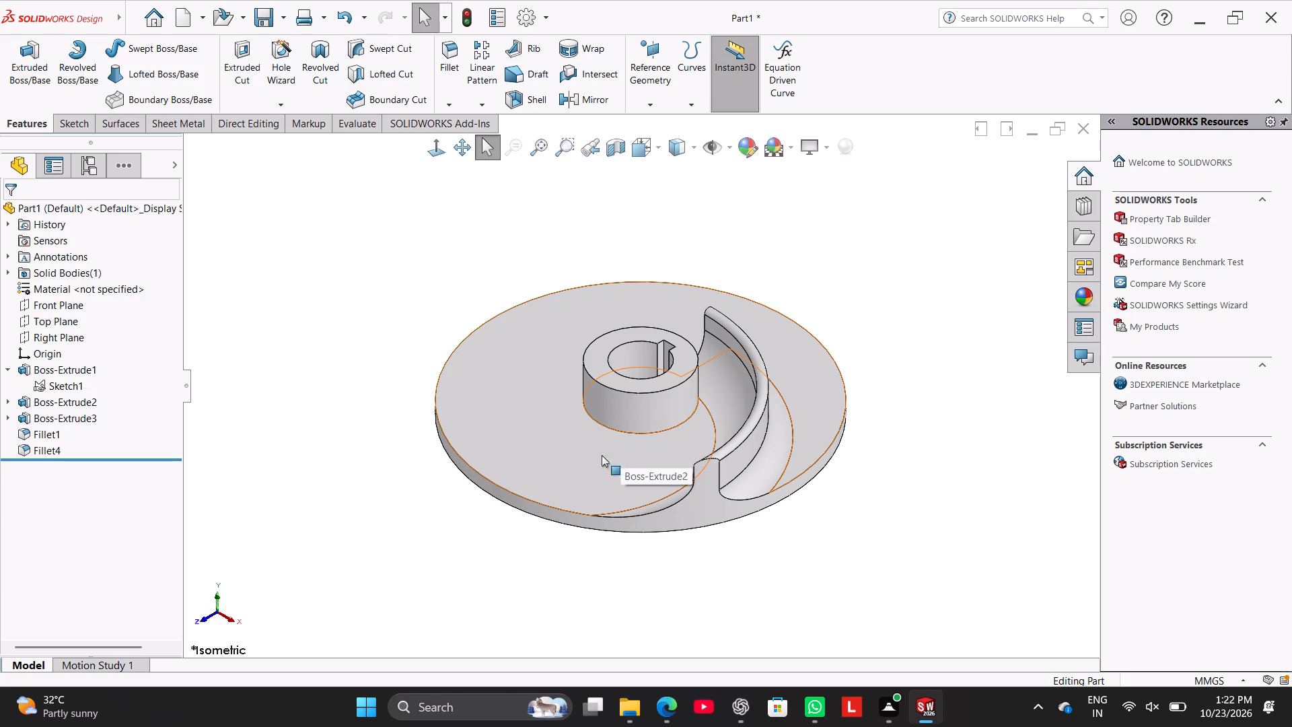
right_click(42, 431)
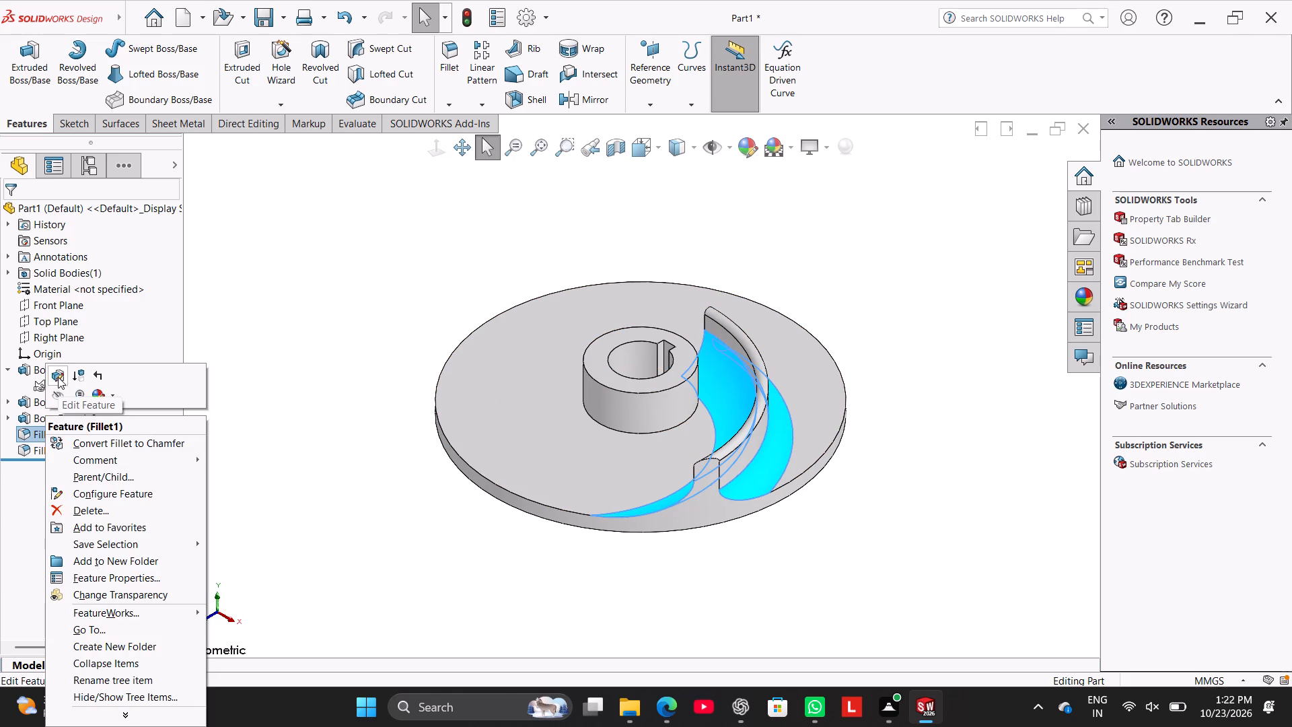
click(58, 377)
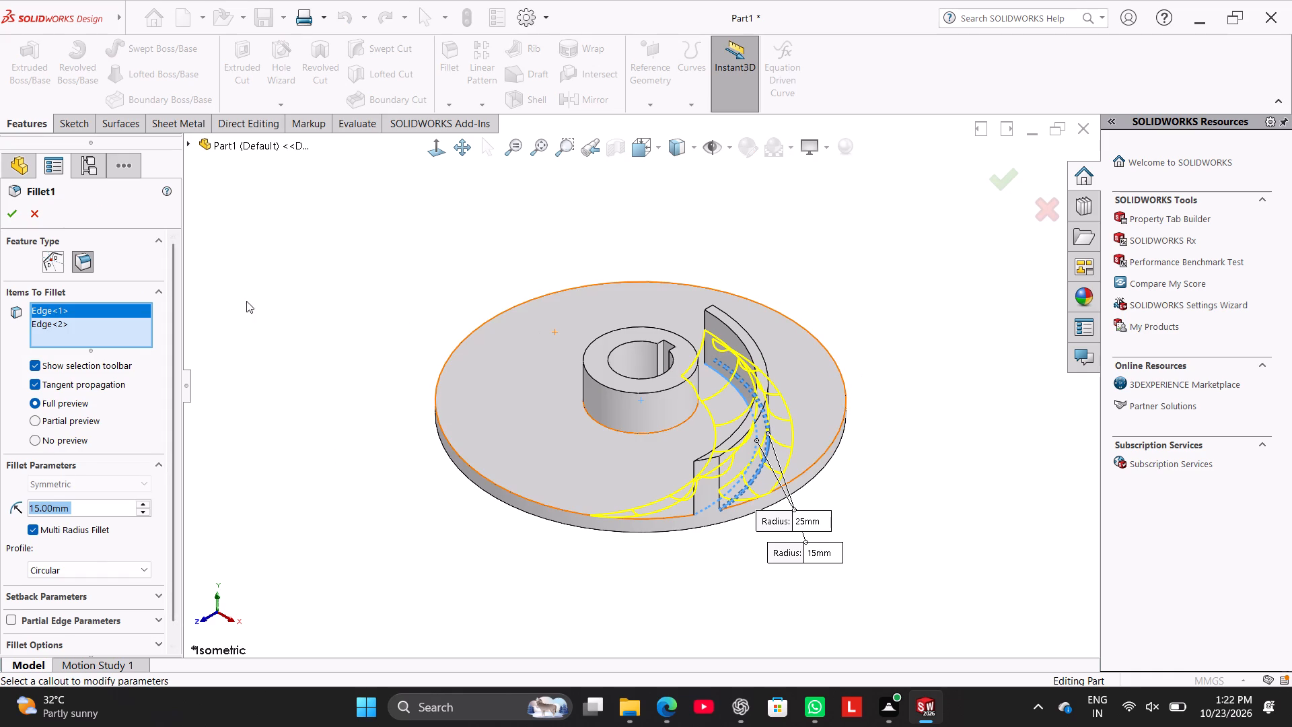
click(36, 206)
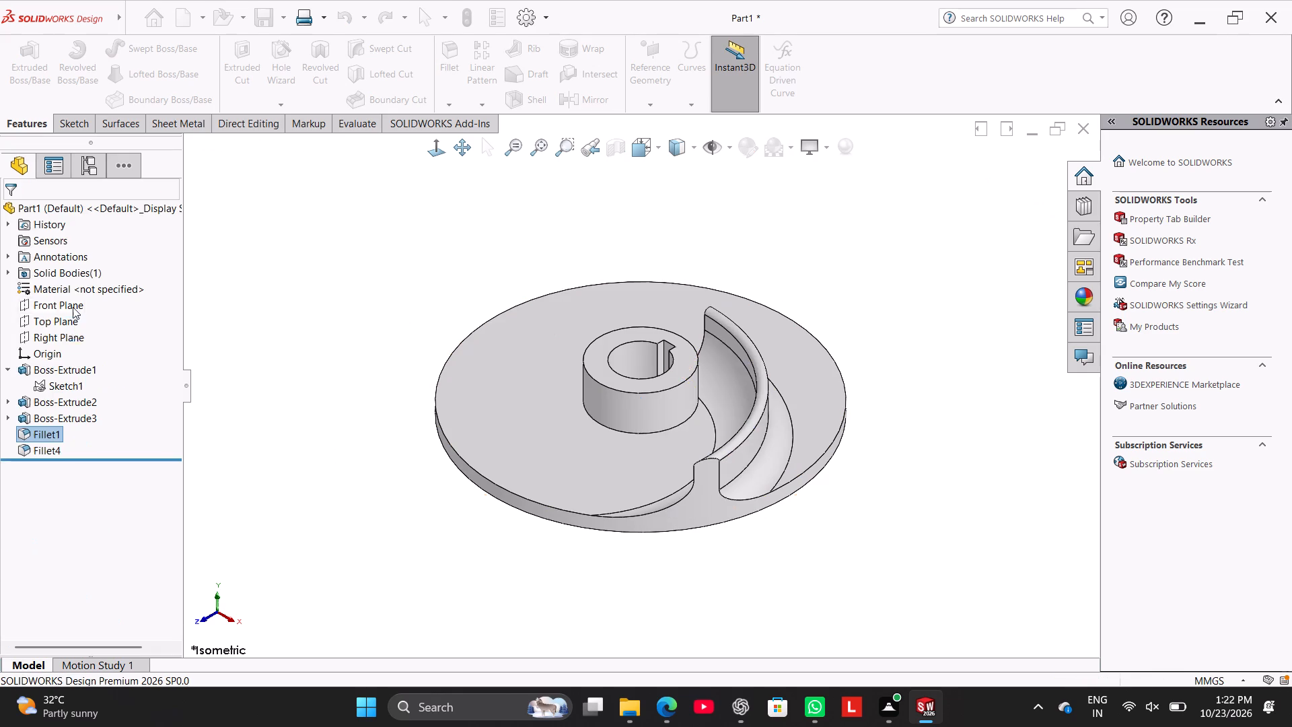
Delete the multi-radius fillet feature at the vane's base.
right_click(52, 434)
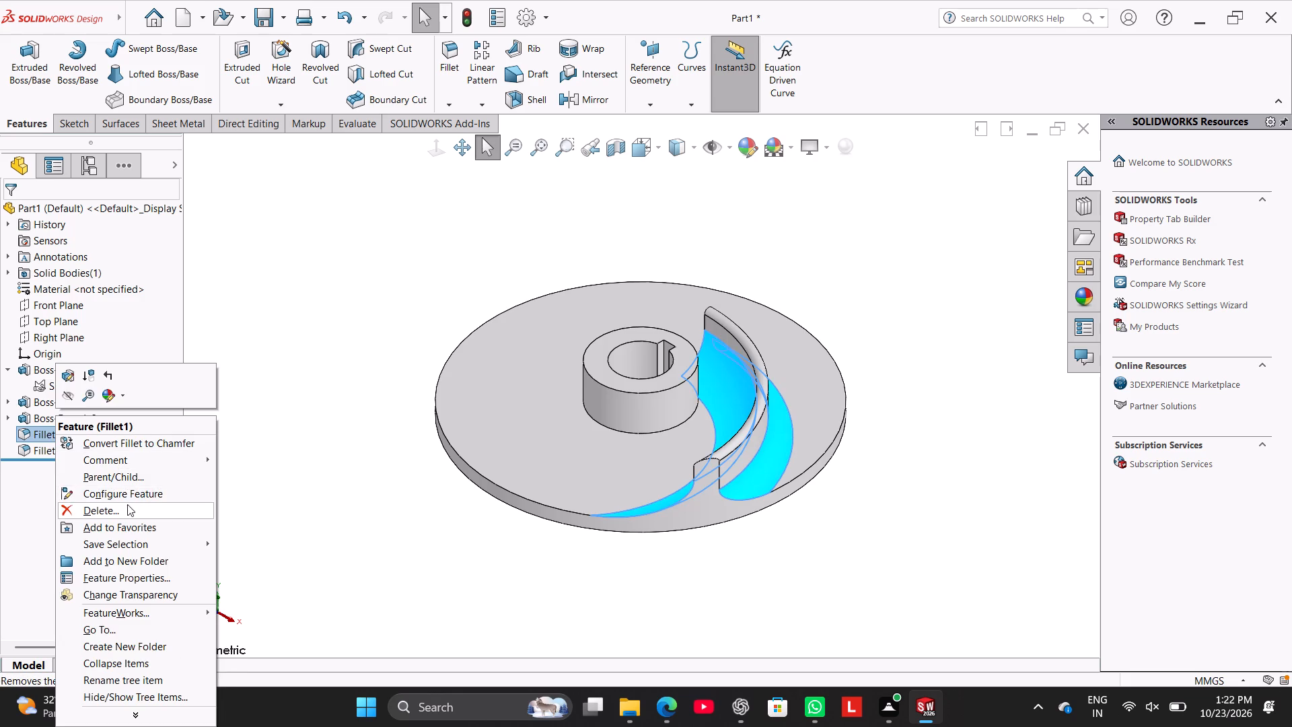
click(129, 507)
click(756, 265)
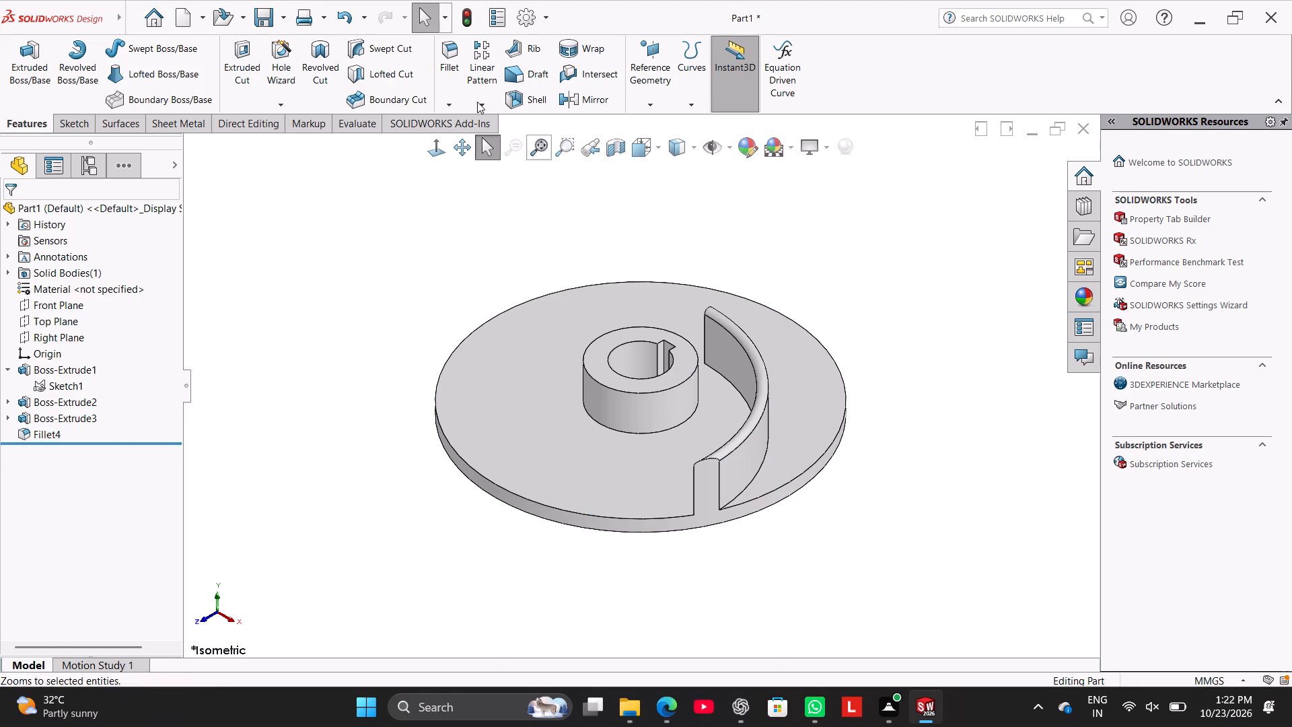
Set up a constant-size fillet of 25 mm radius on the vane's inner base edge, removing the disc face from the selection.
click(443, 38)
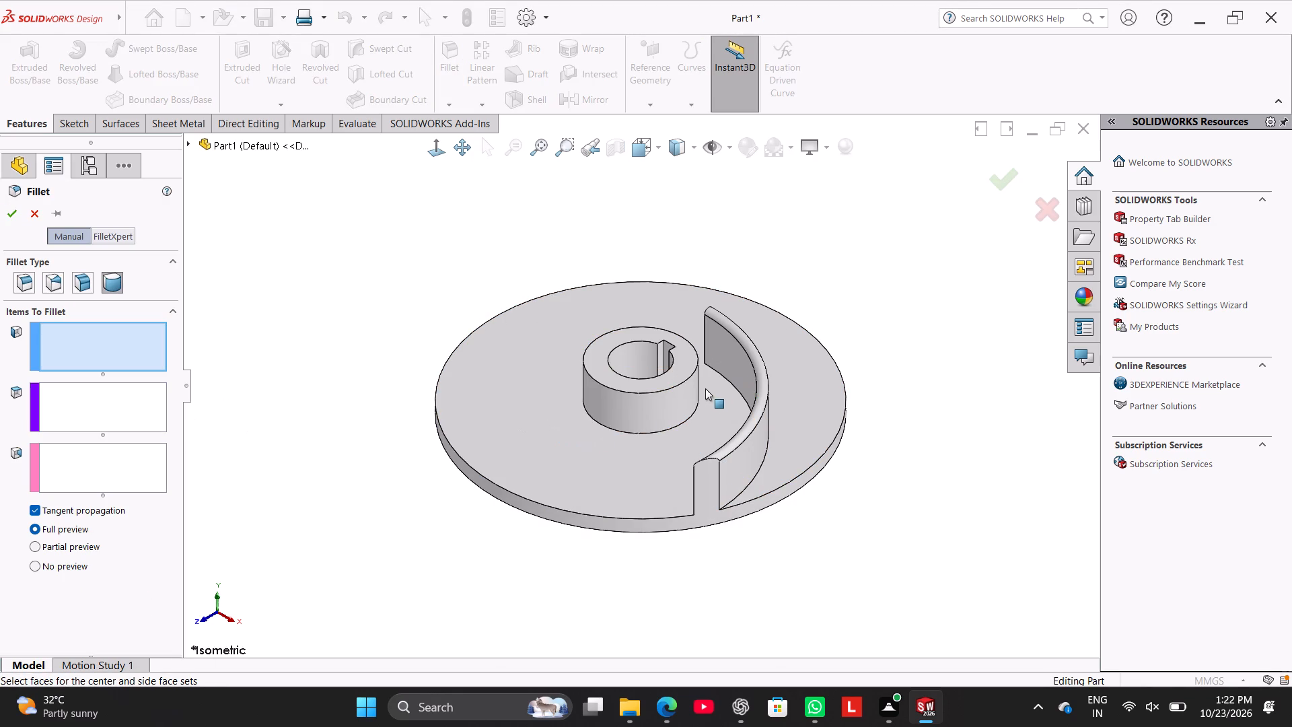
click(722, 377)
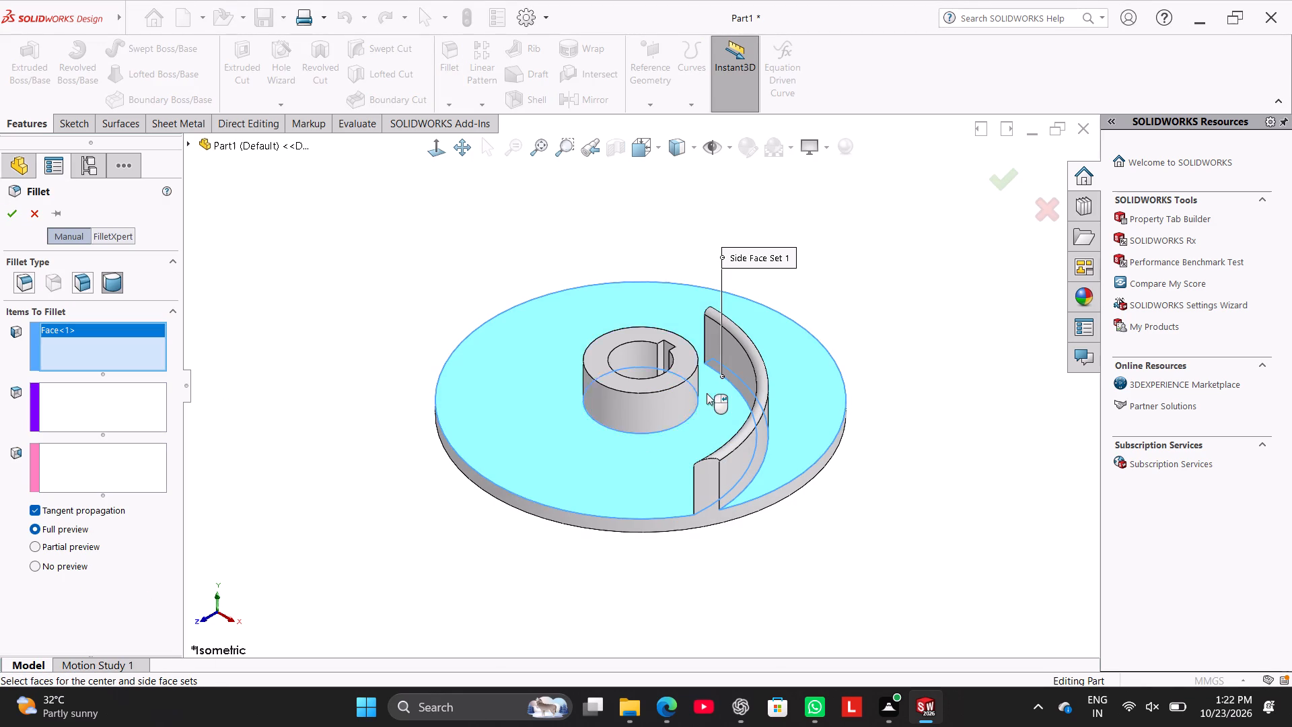
click(20, 282)
right_click(114, 318)
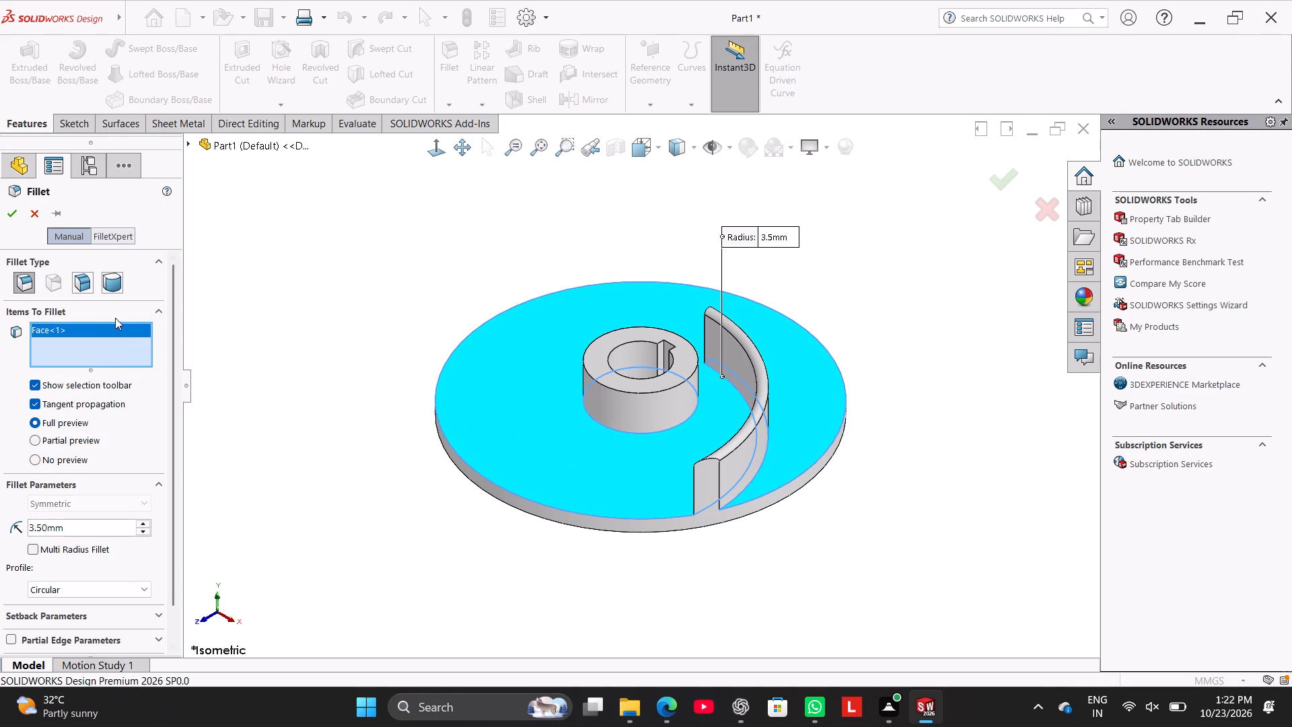
right_click(134, 337)
click(159, 345)
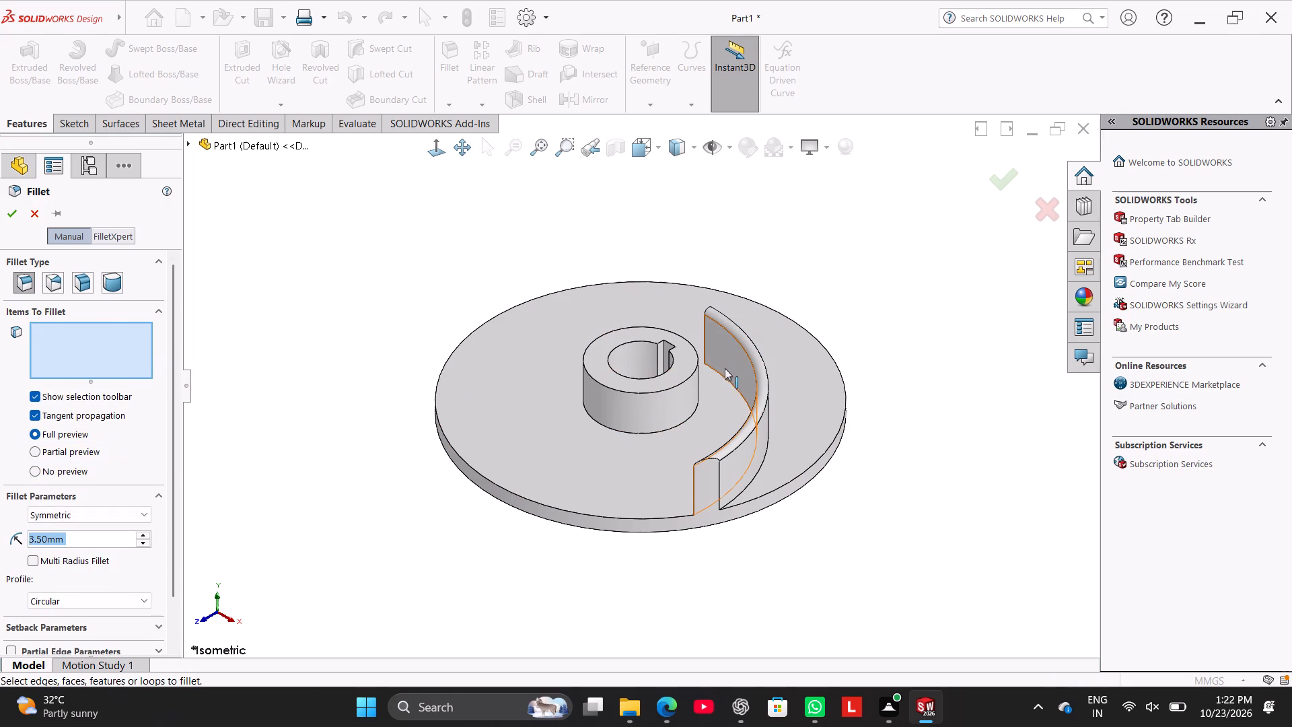
click(721, 376)
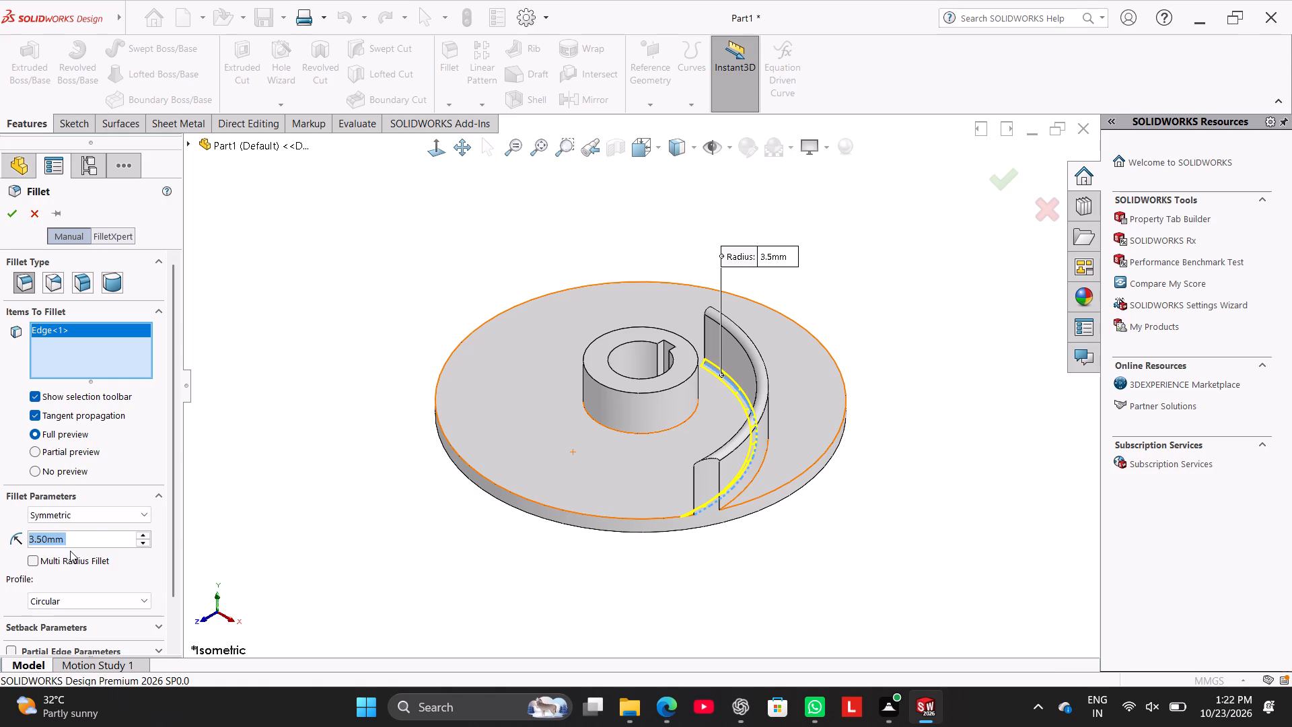
text(25)
key(Return)
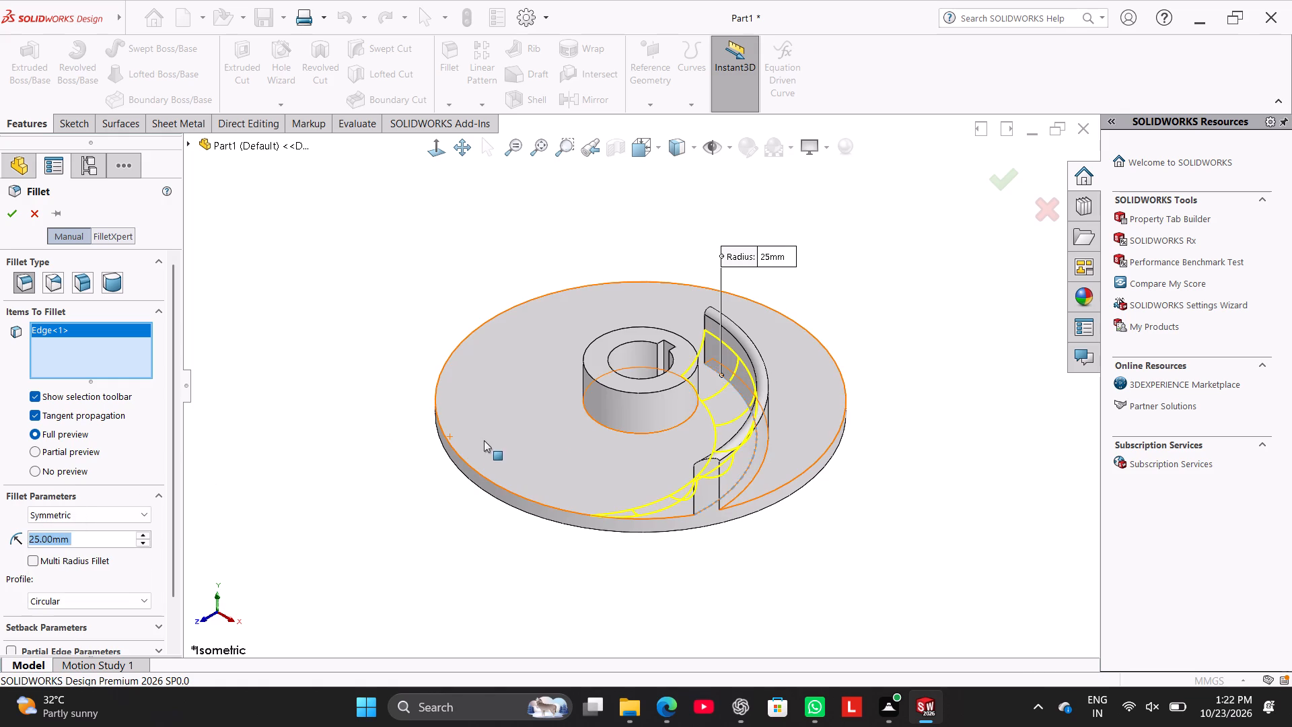
Make the inner base edge fillet asymmetric with a second radius of 5 mm, keeping its original direction.
click(144, 514)
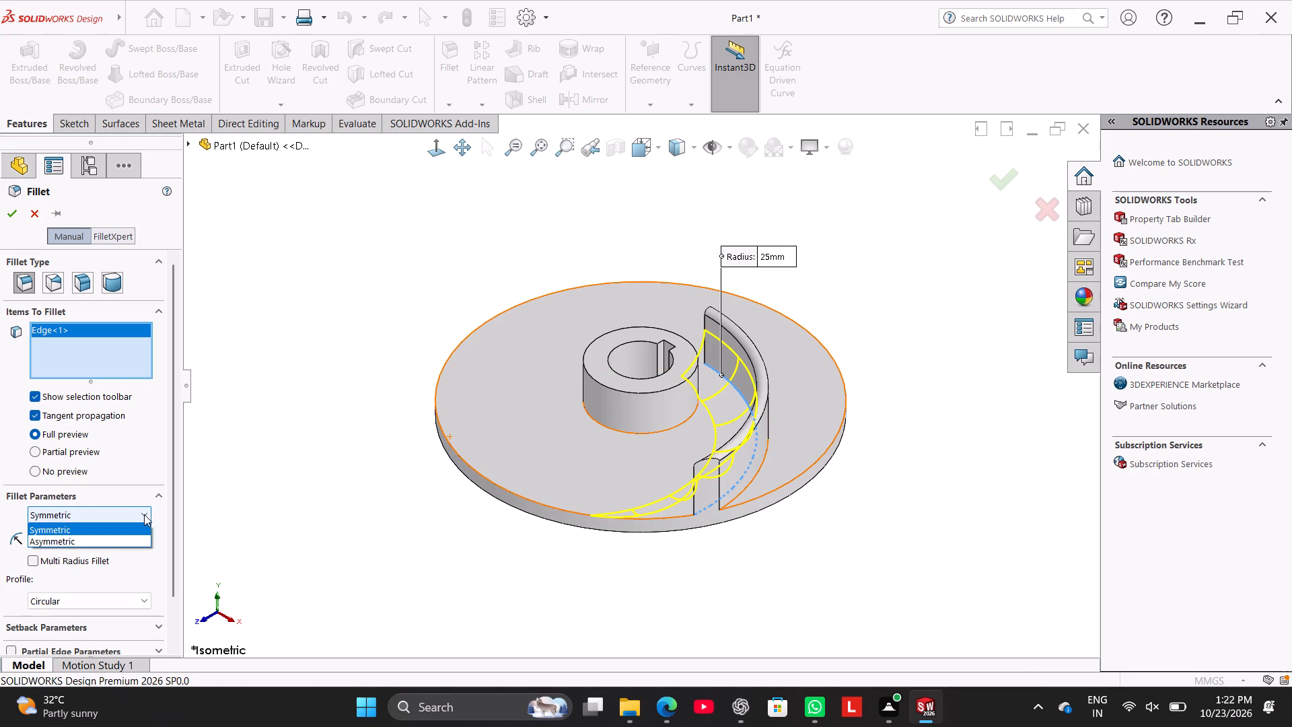
click(142, 536)
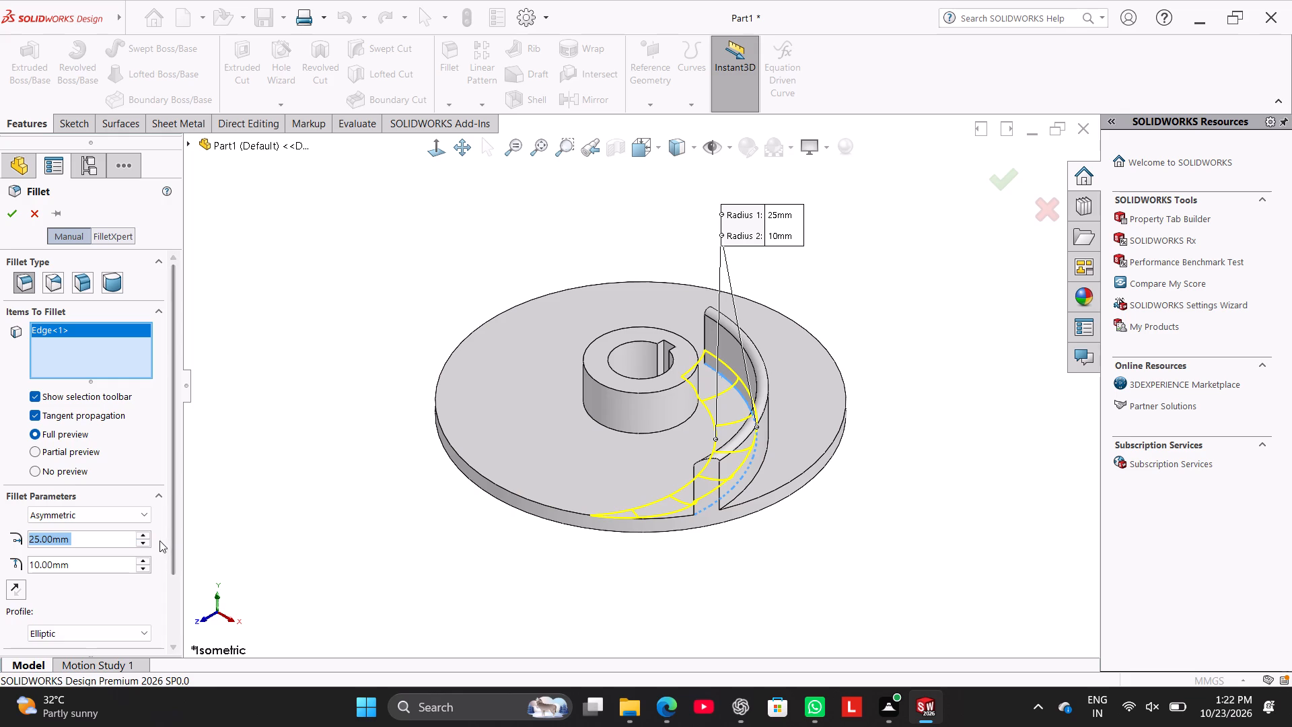
double_click(107, 561)
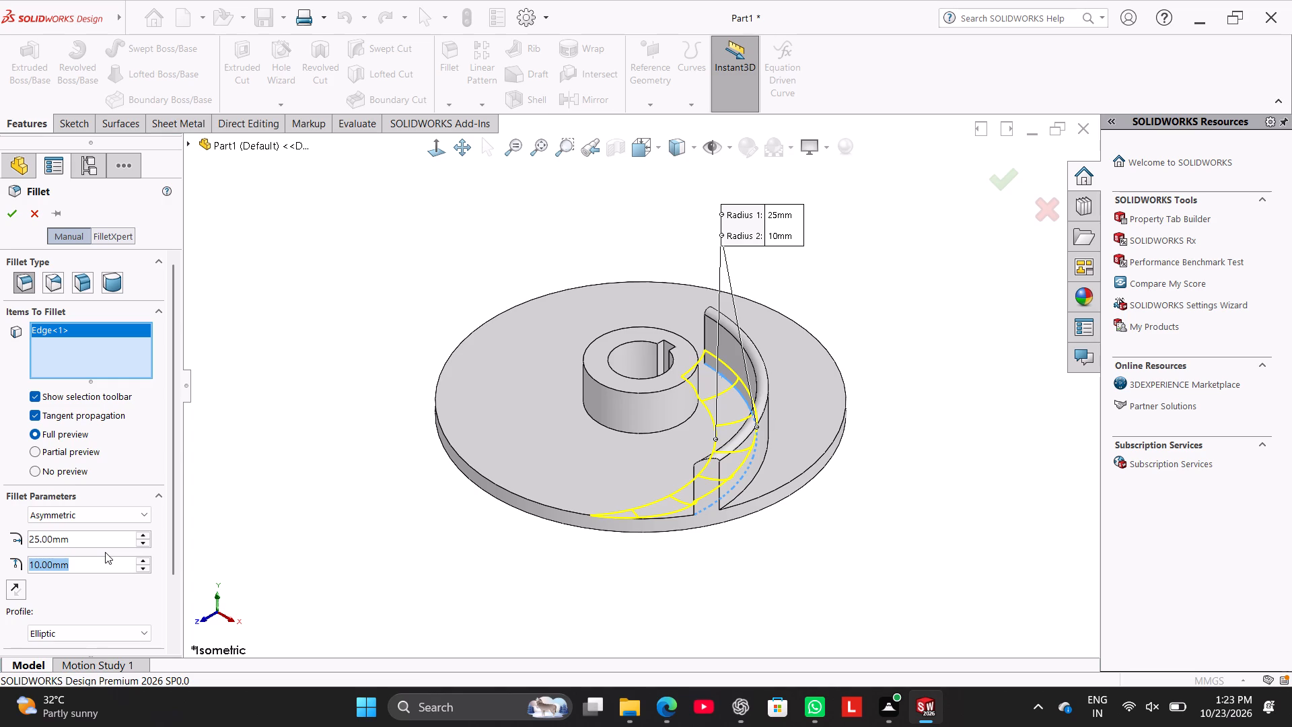
key(5)
key(Return)
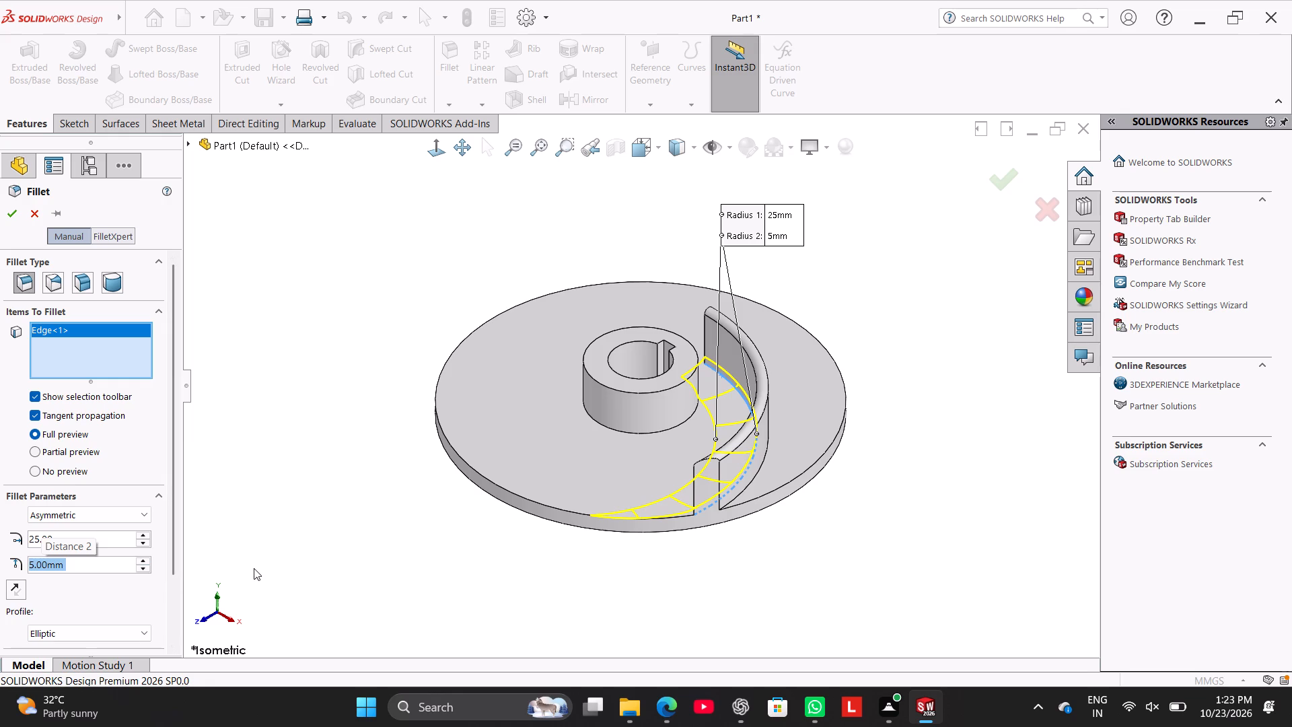
click(13, 583)
click(13, 583)
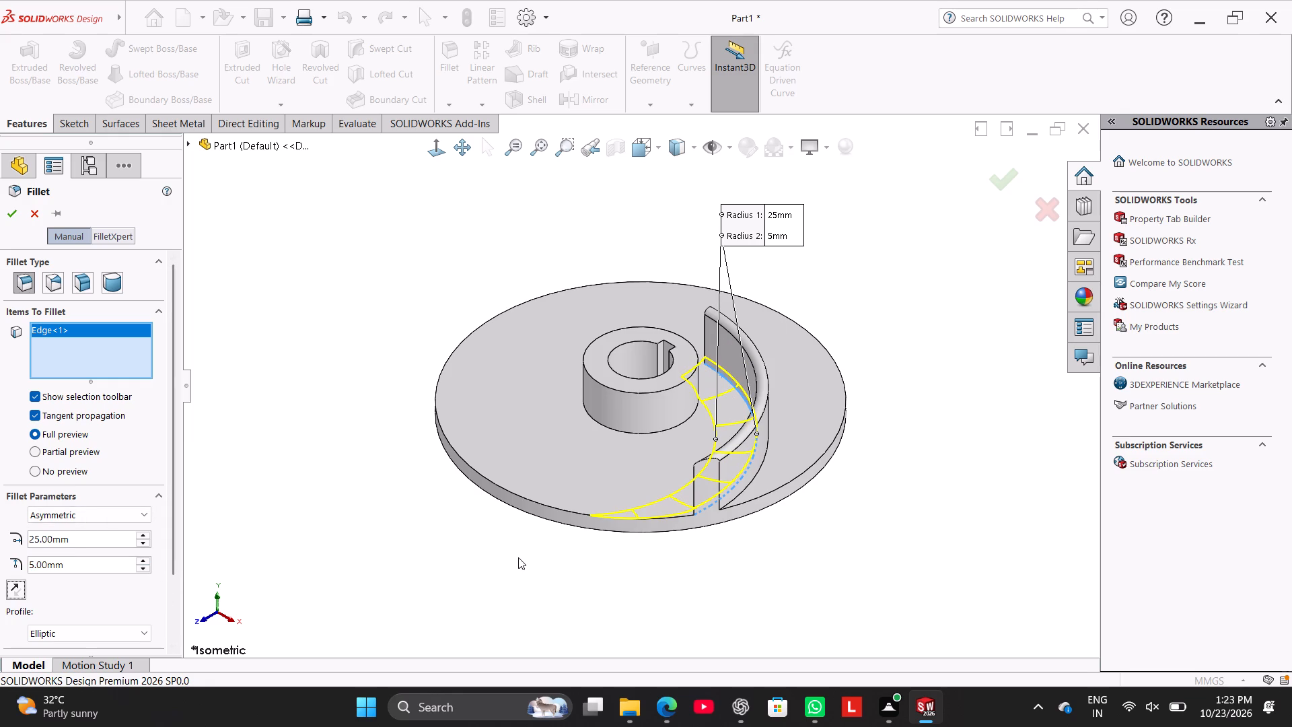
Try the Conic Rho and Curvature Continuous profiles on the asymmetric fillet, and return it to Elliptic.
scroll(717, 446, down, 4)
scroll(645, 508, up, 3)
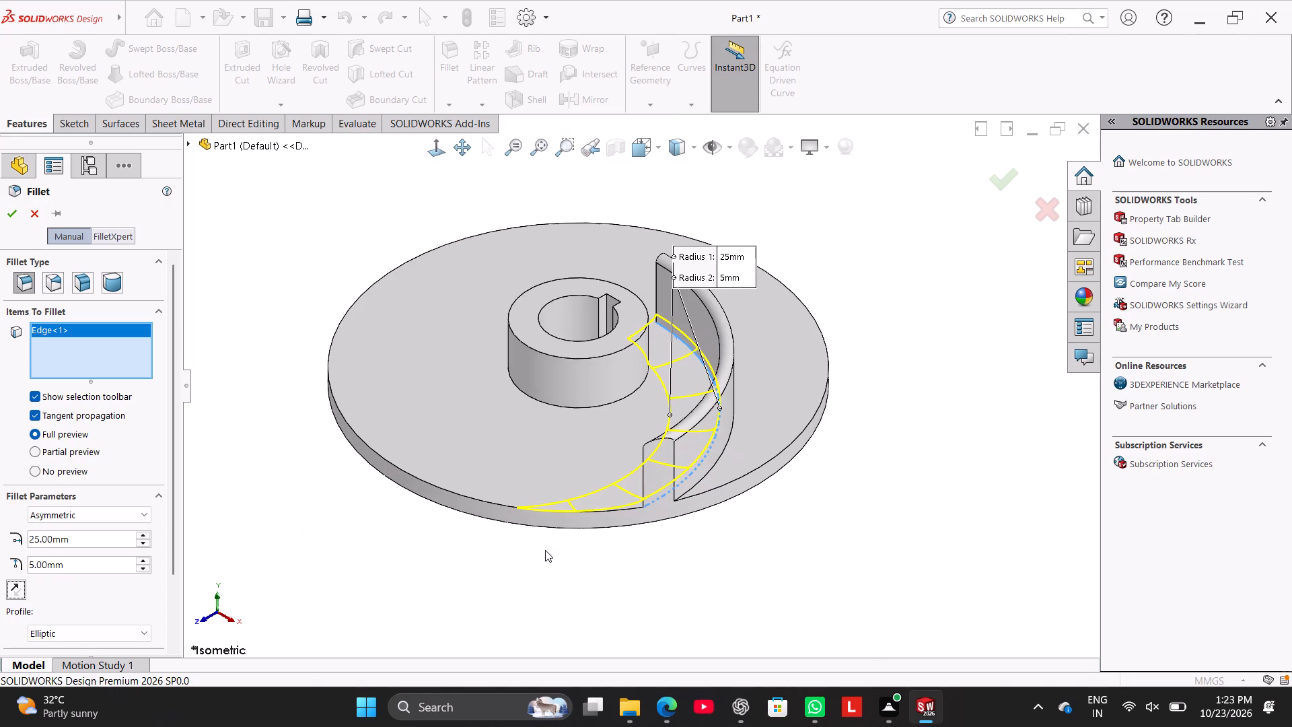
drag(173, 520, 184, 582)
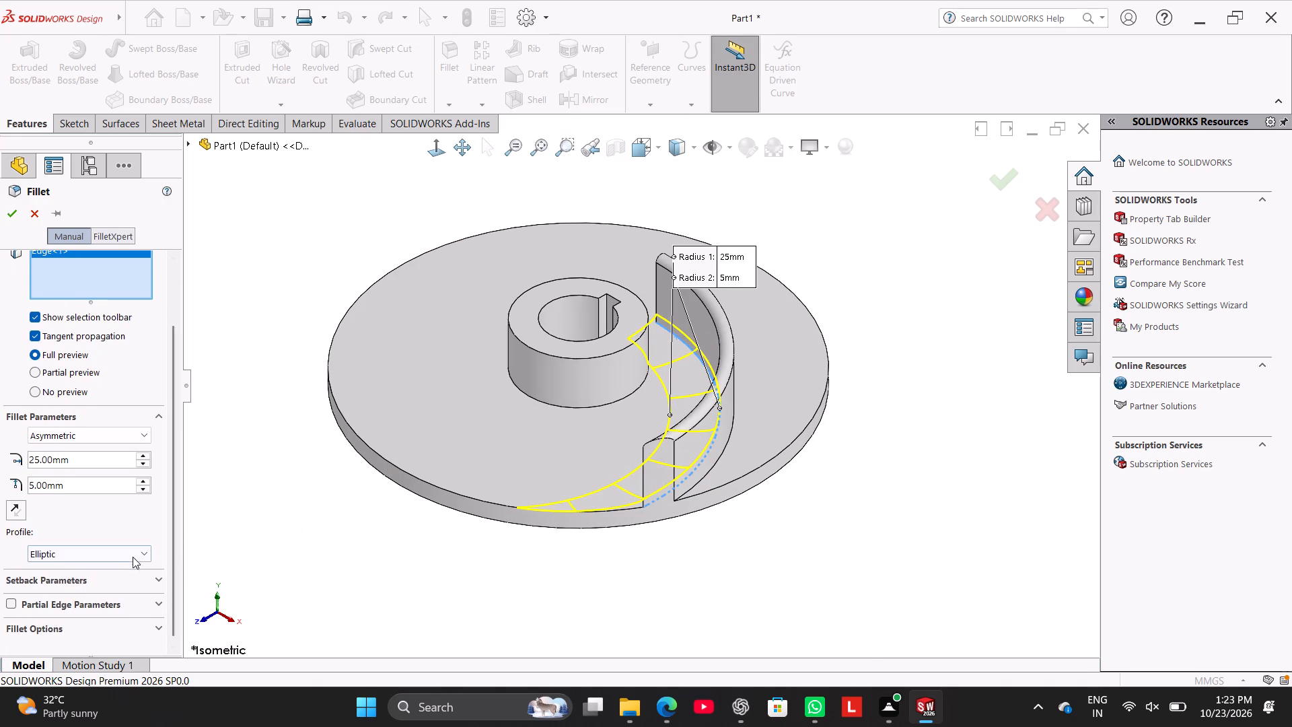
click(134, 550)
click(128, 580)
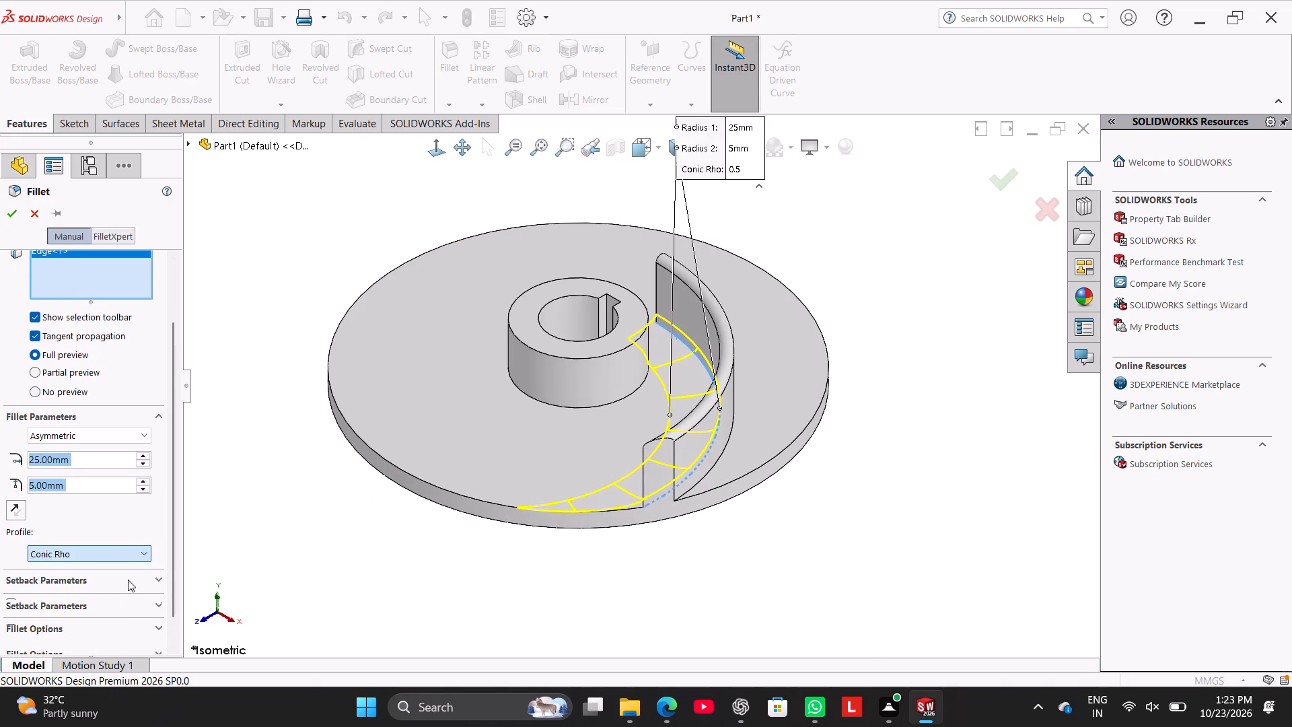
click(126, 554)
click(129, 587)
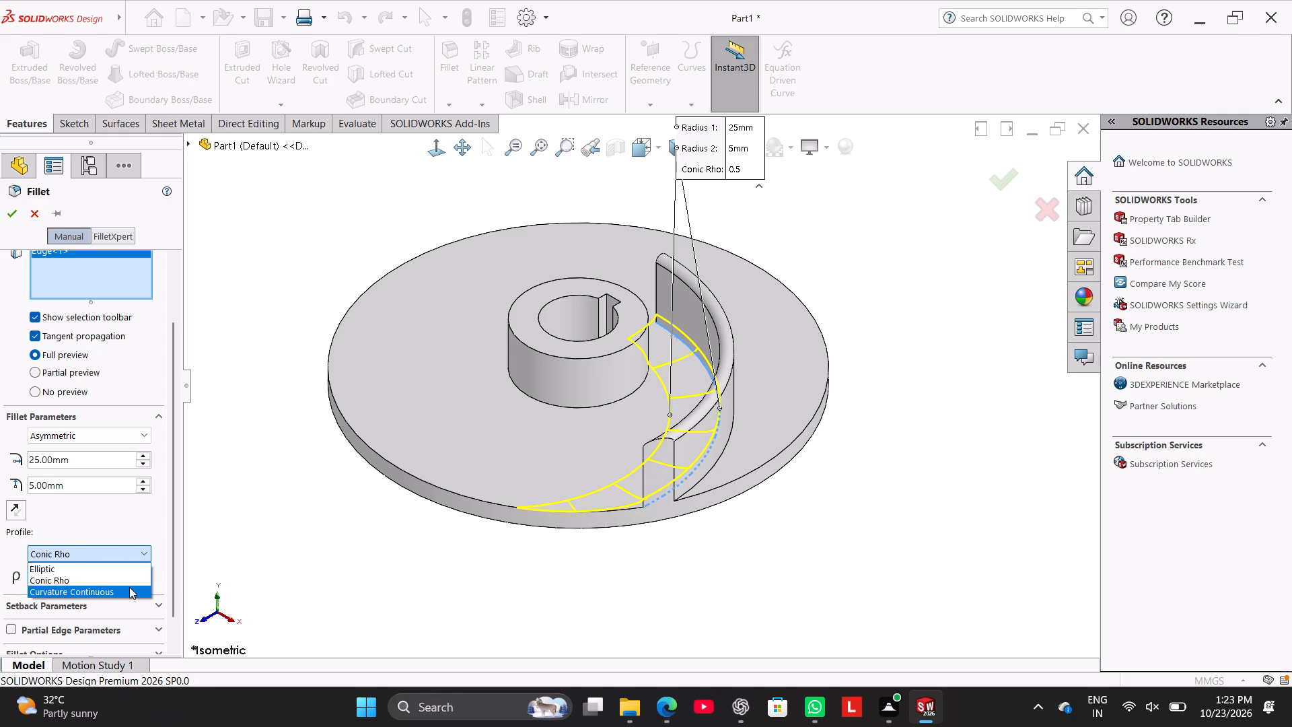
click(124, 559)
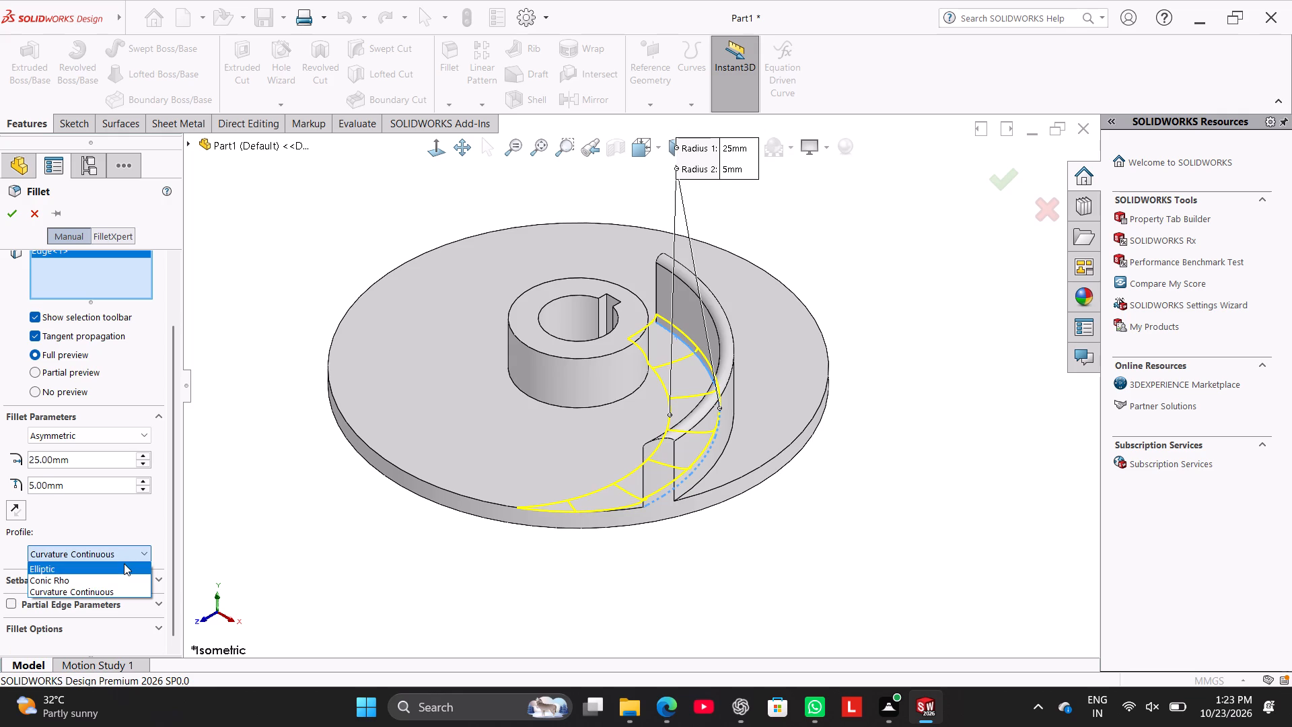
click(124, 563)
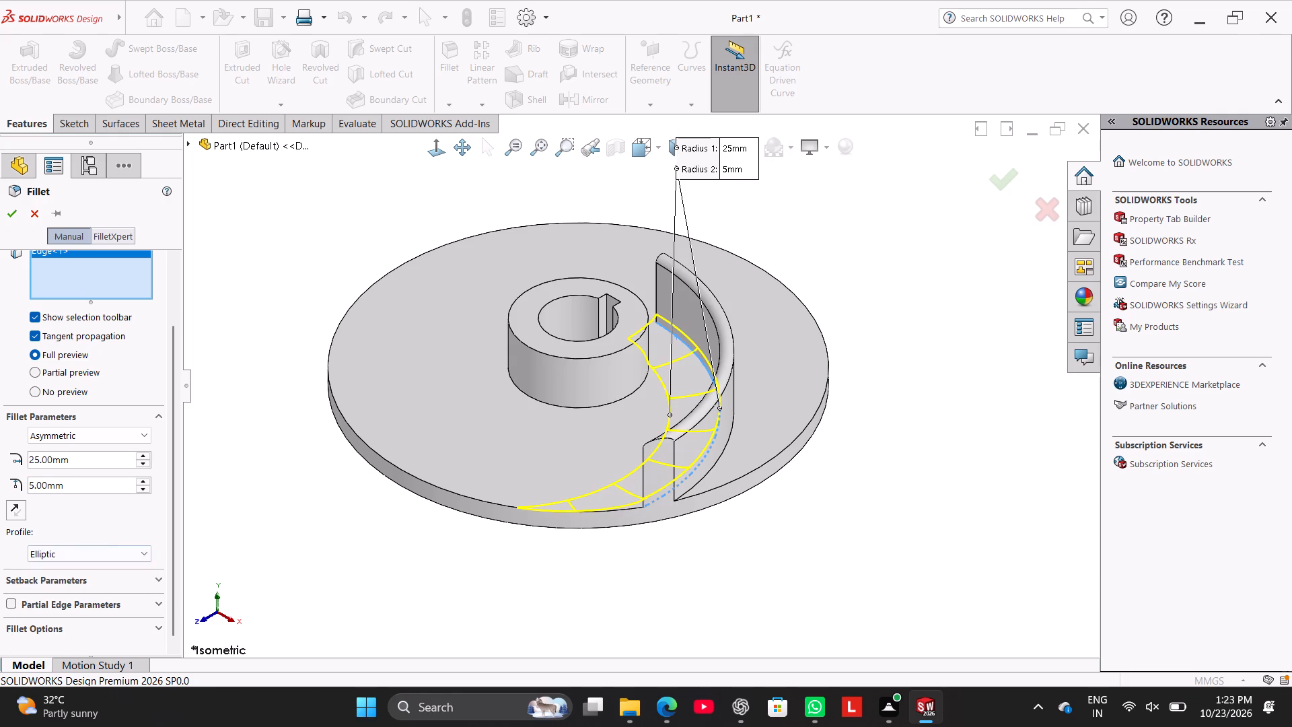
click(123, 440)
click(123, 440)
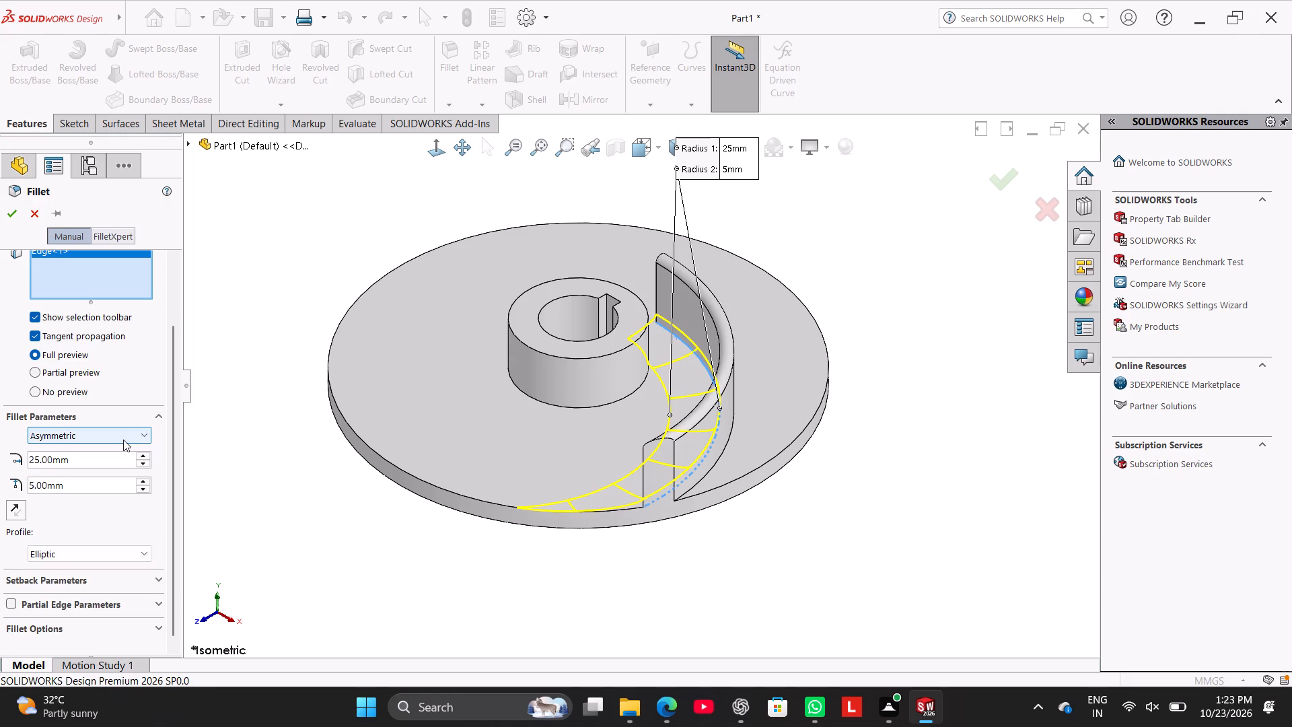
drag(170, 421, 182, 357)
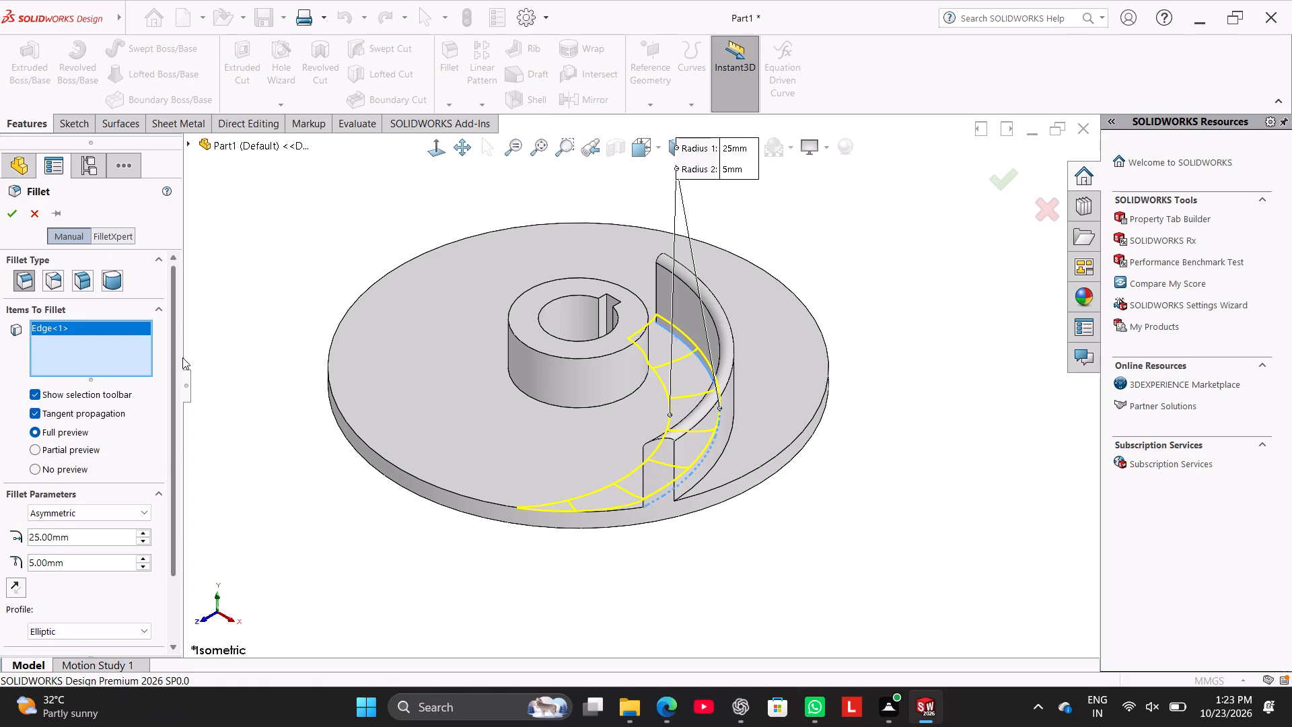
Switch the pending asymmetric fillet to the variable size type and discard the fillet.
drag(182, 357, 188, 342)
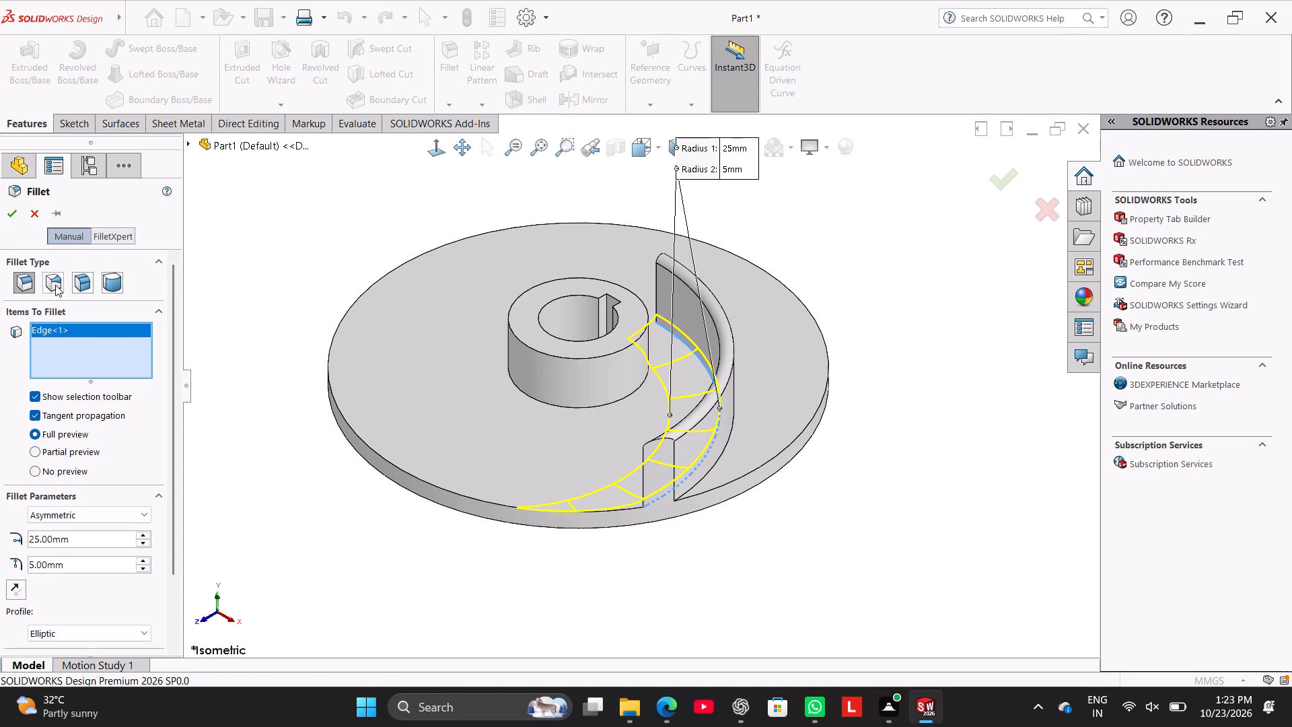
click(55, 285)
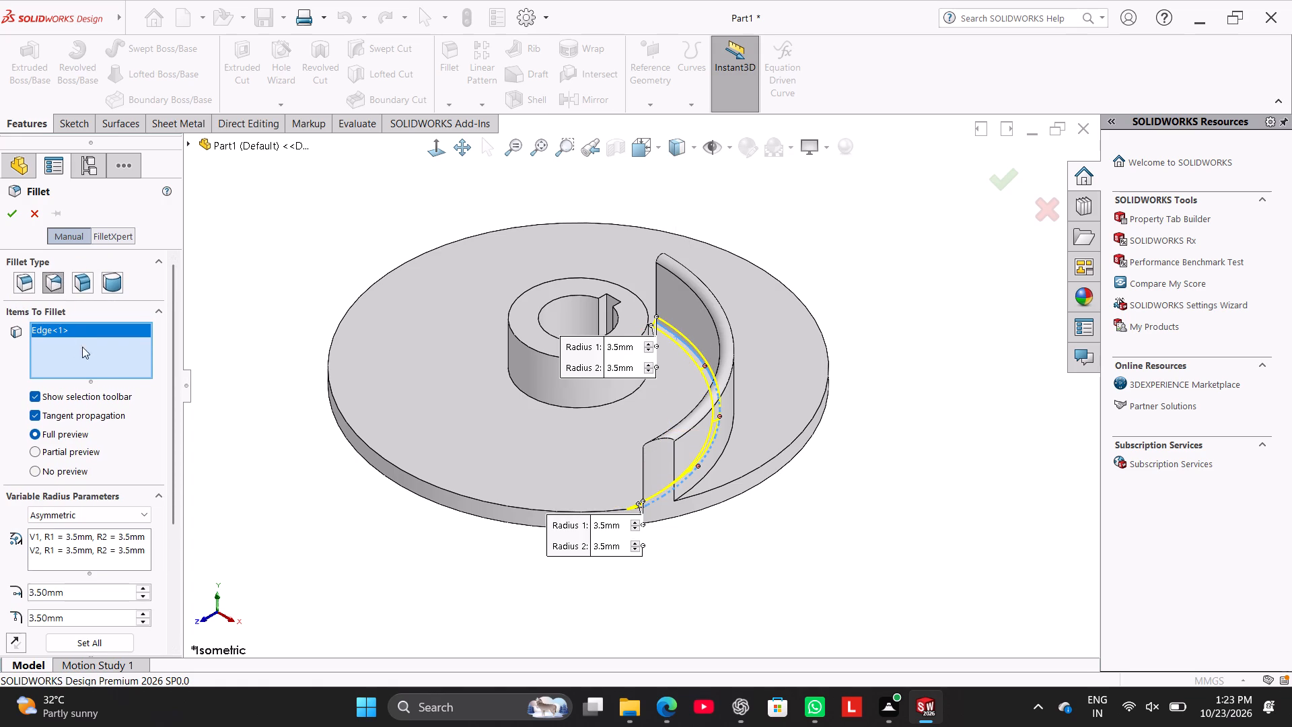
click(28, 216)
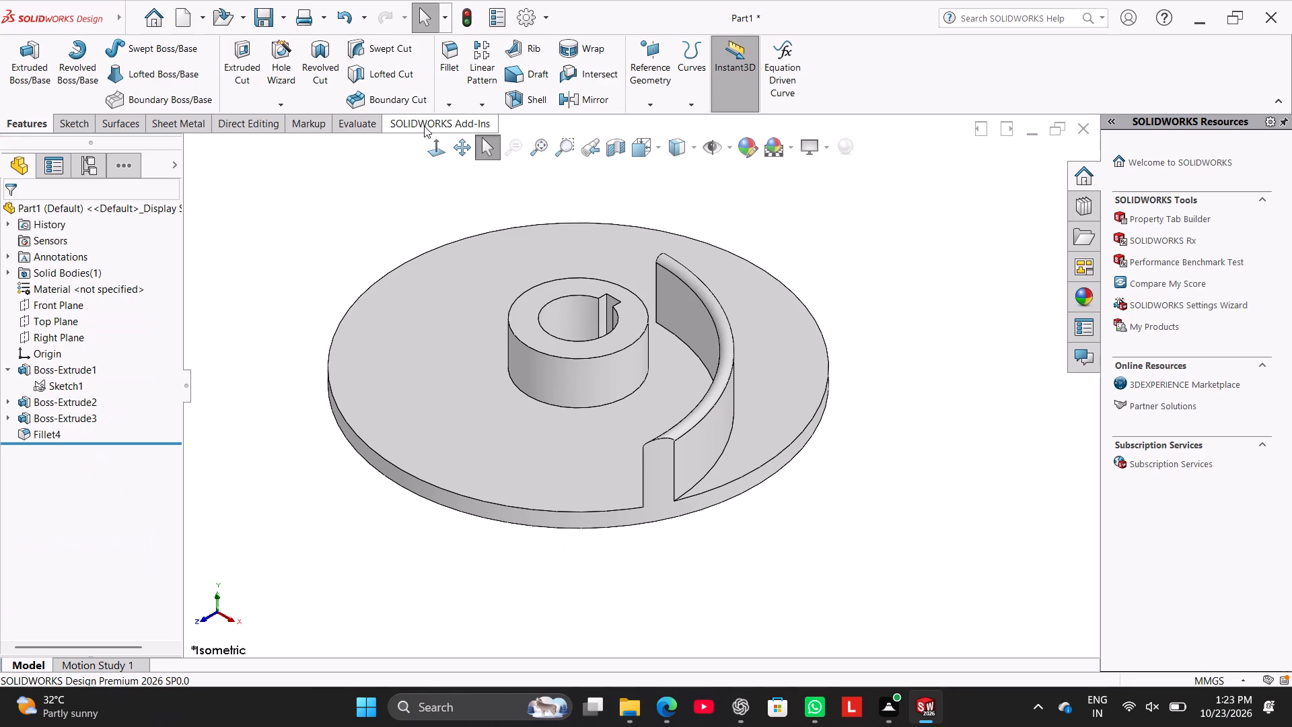
Set up a variable size fillet on the vane's inner base edge.
click(439, 63)
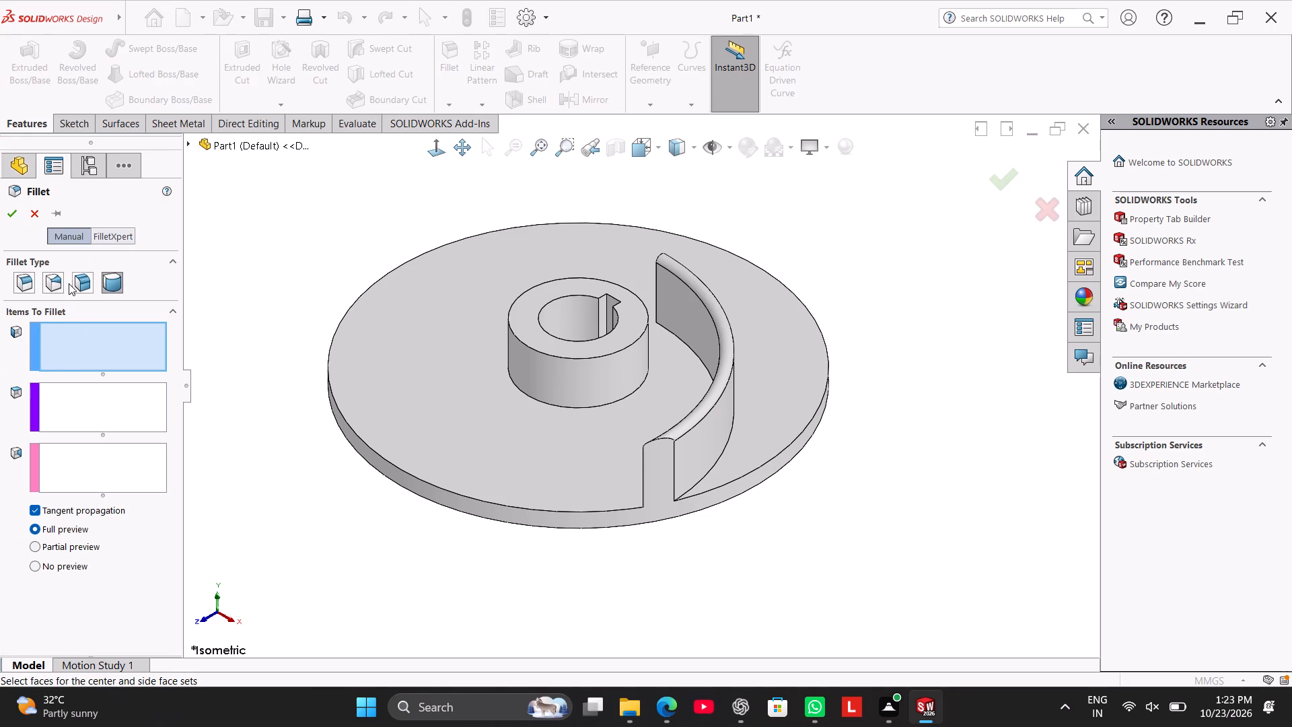
click(58, 279)
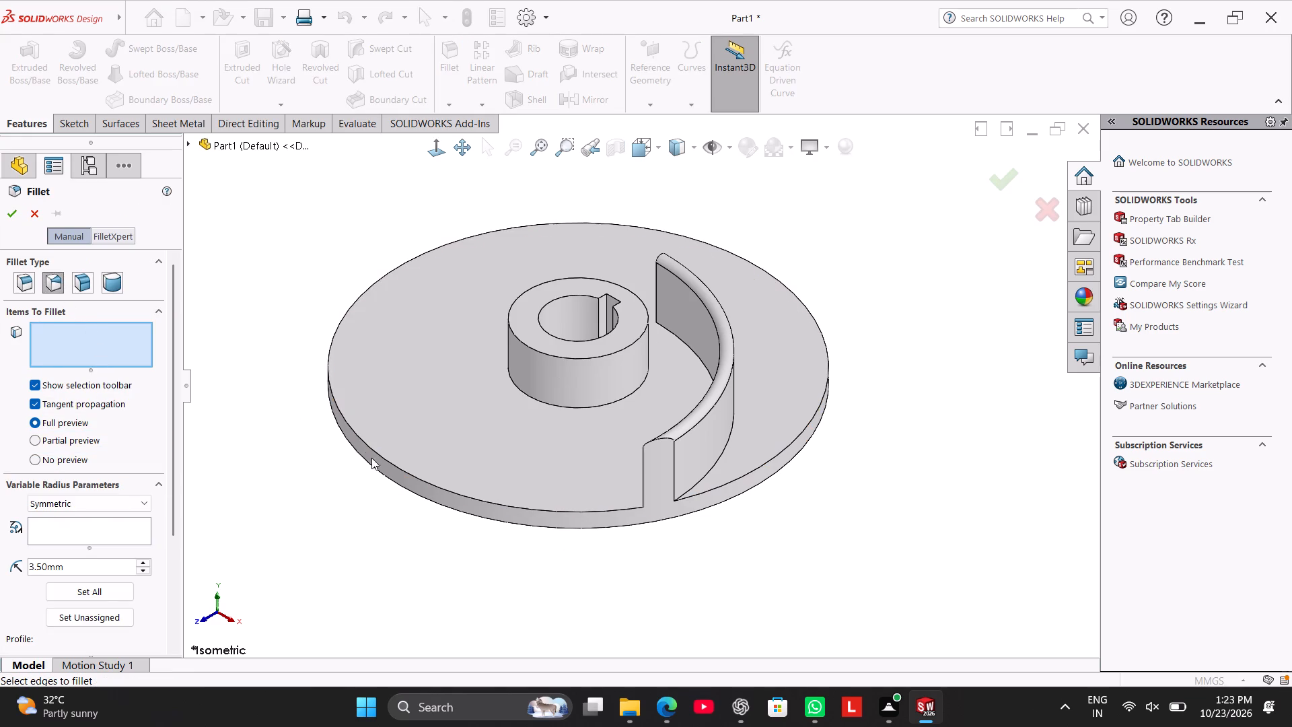
click(678, 339)
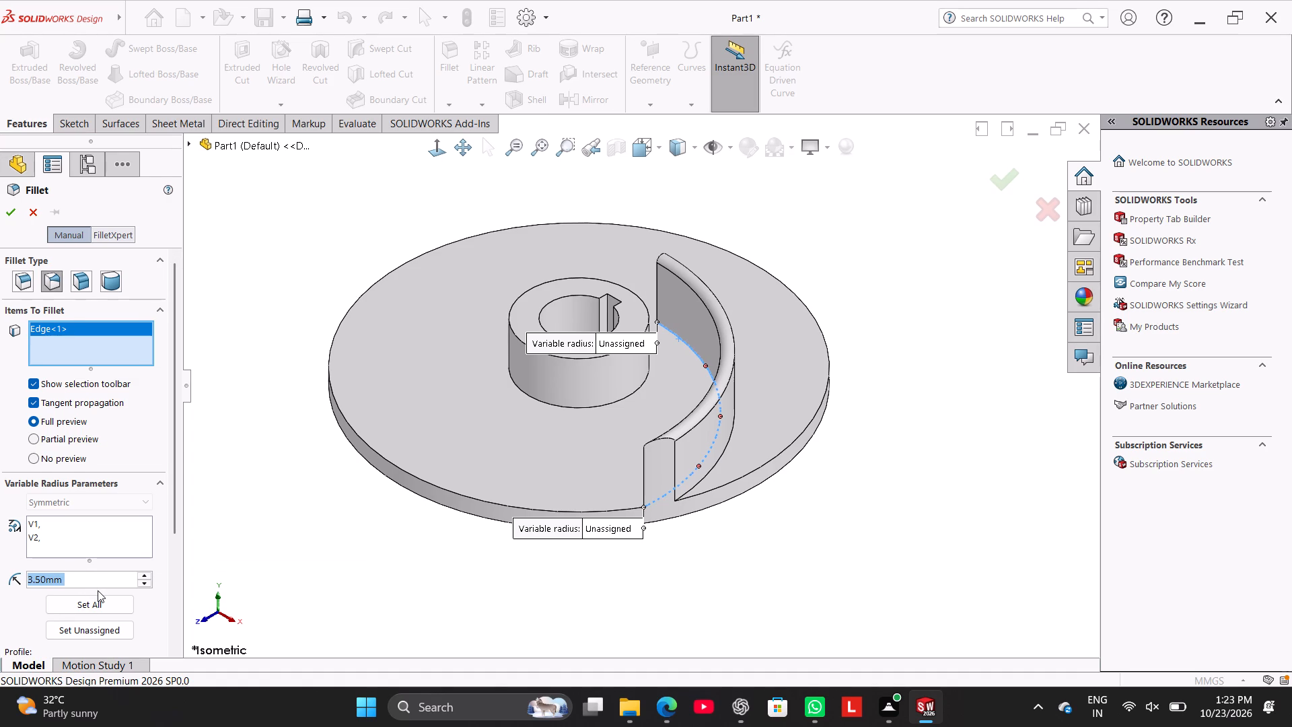
click(126, 506)
drag(175, 525, 179, 539)
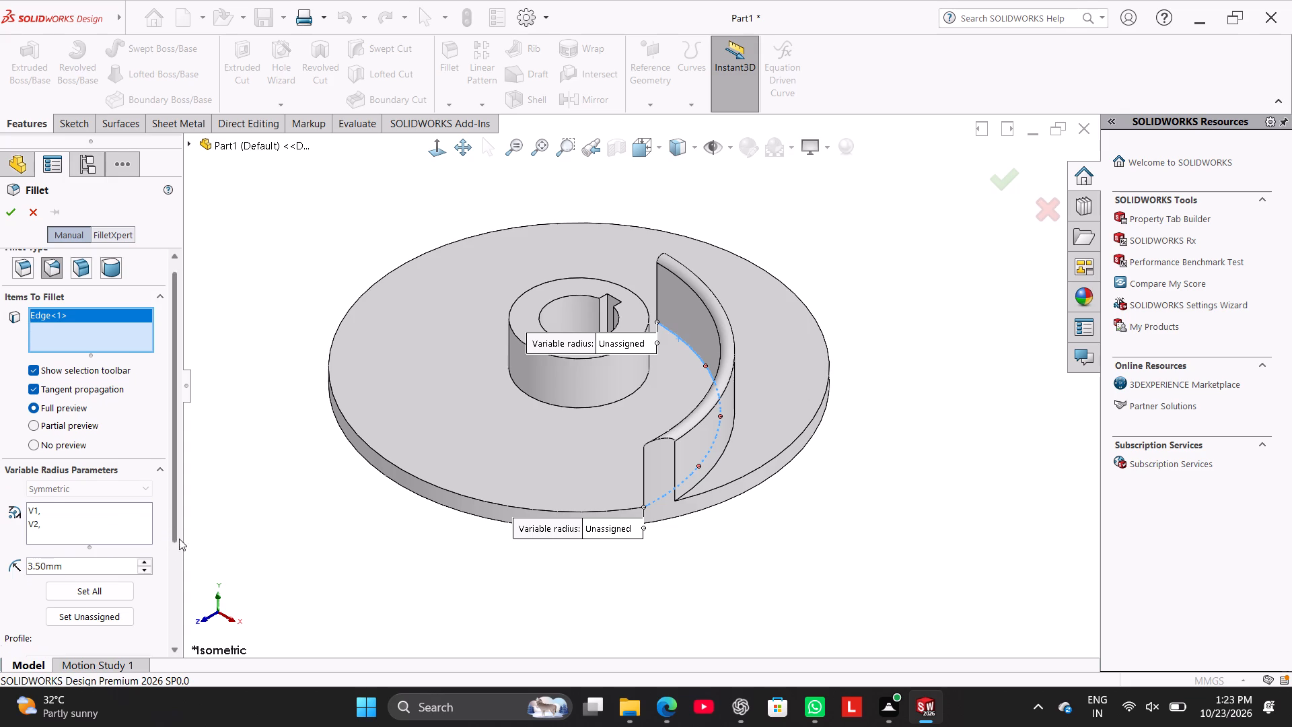
drag(179, 539, 196, 594)
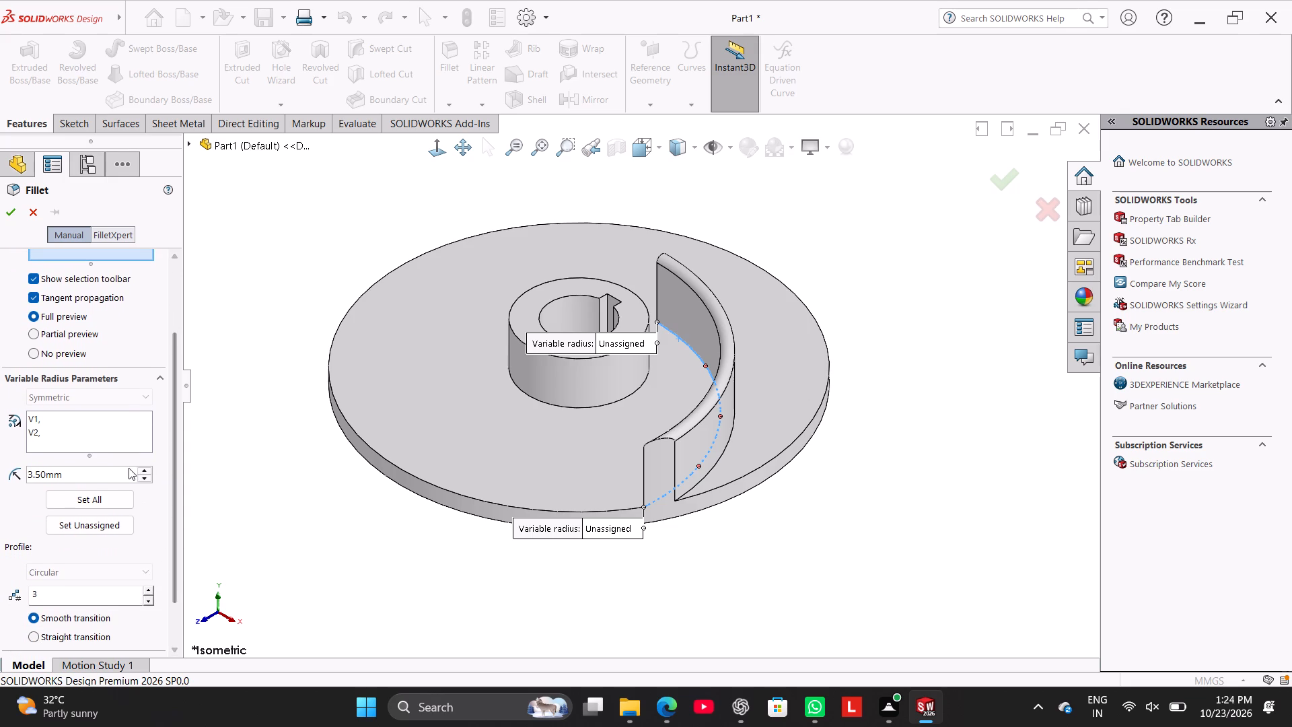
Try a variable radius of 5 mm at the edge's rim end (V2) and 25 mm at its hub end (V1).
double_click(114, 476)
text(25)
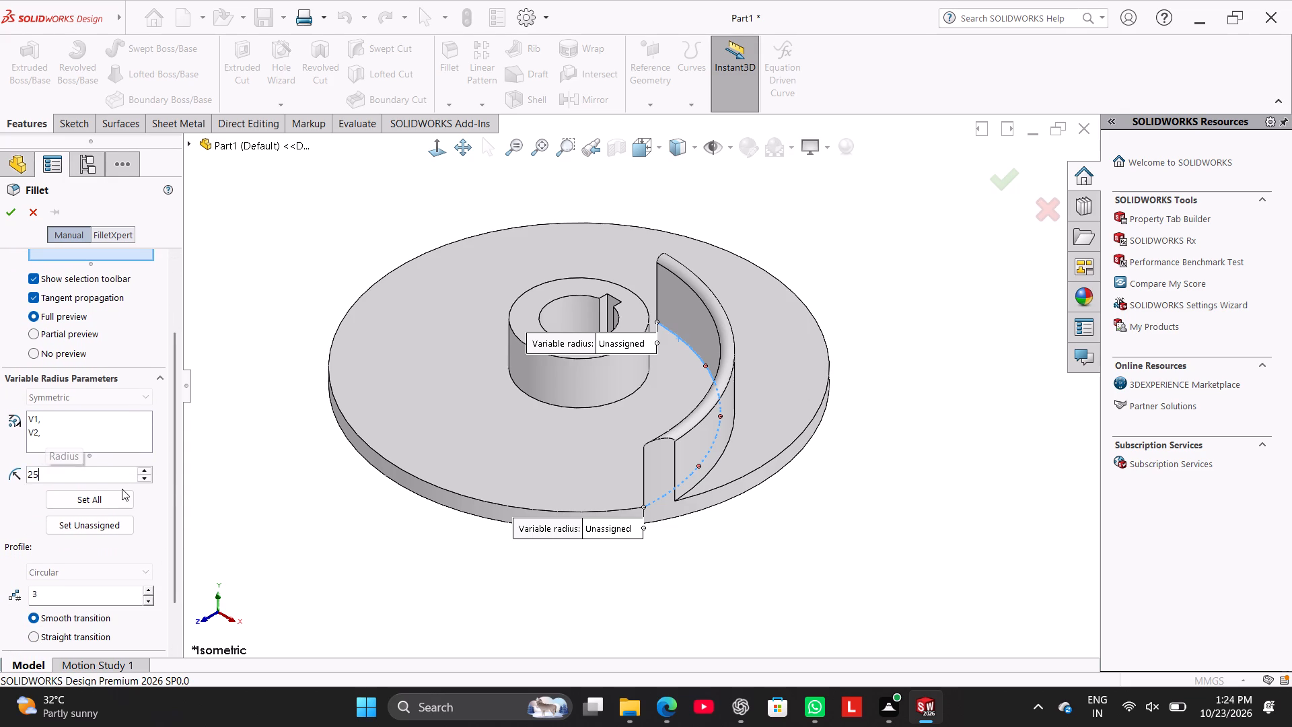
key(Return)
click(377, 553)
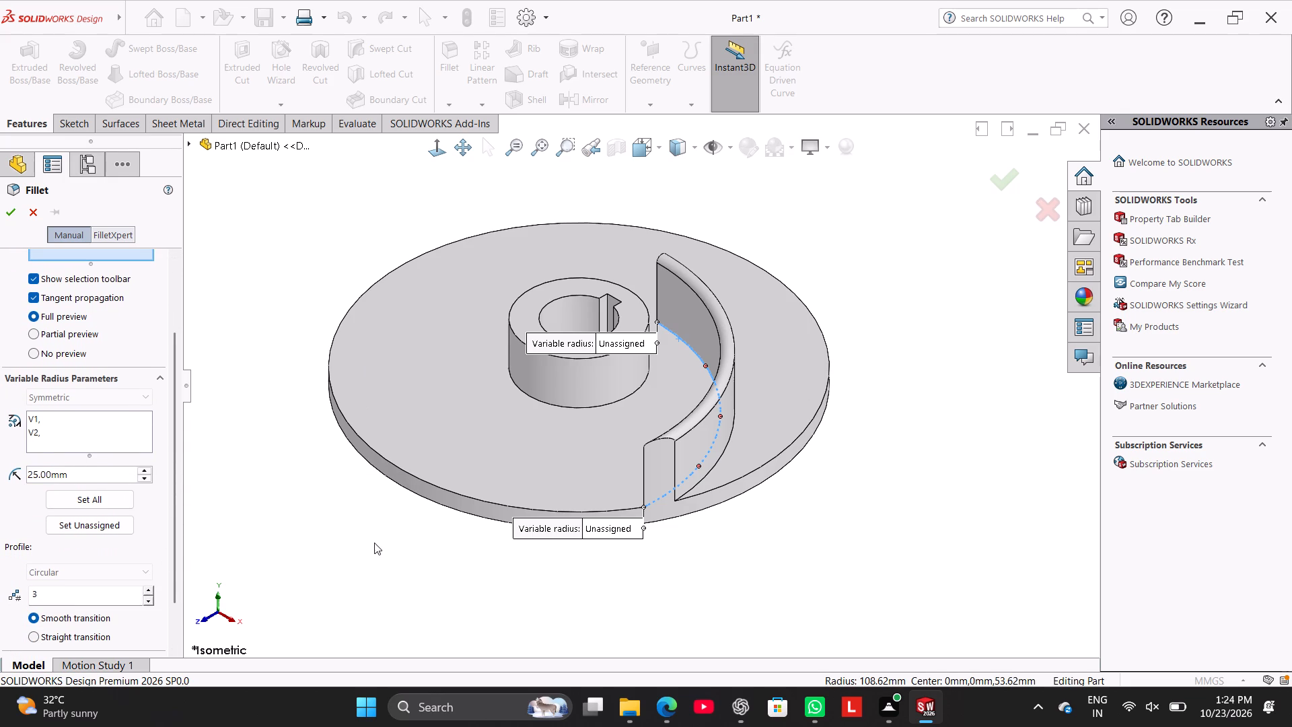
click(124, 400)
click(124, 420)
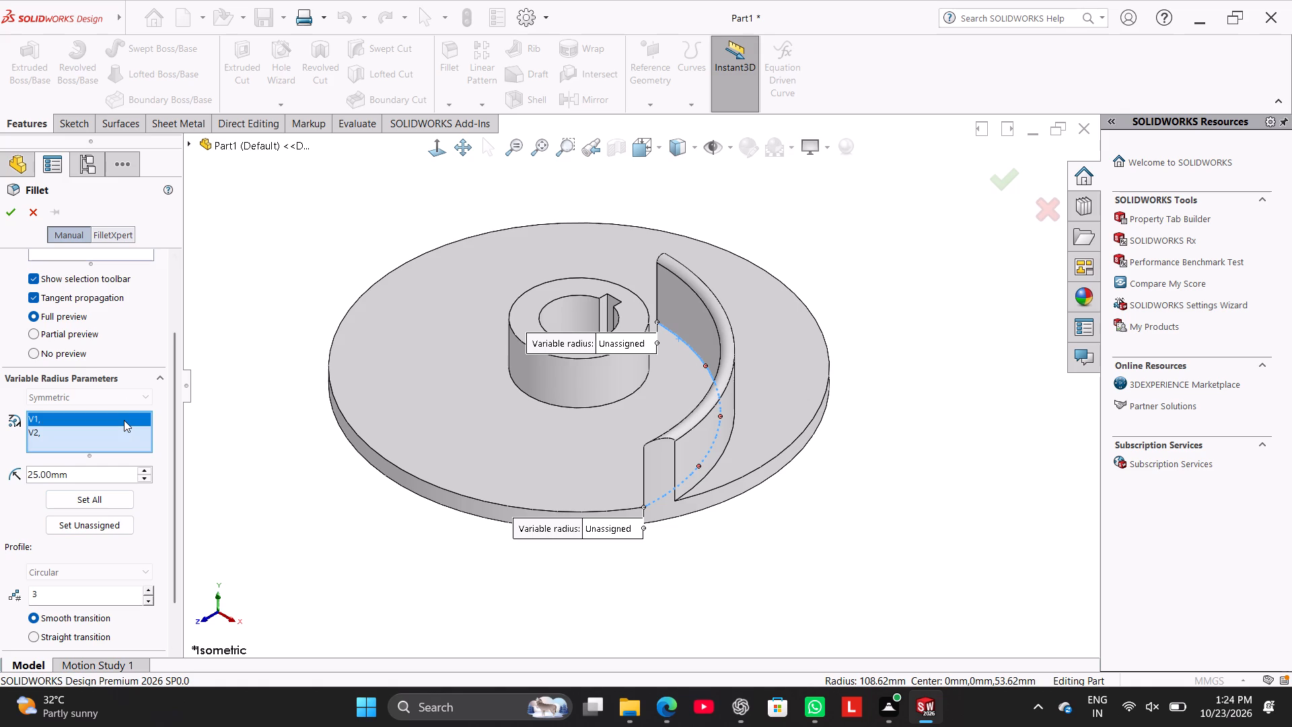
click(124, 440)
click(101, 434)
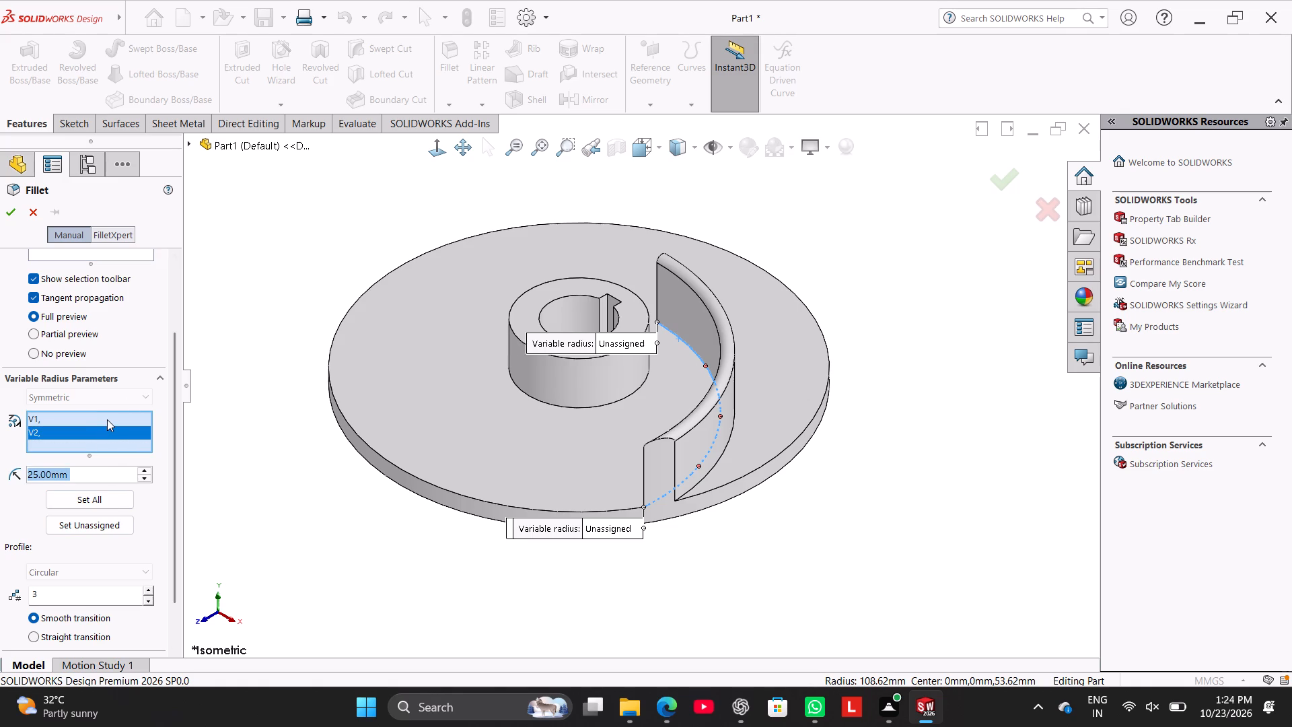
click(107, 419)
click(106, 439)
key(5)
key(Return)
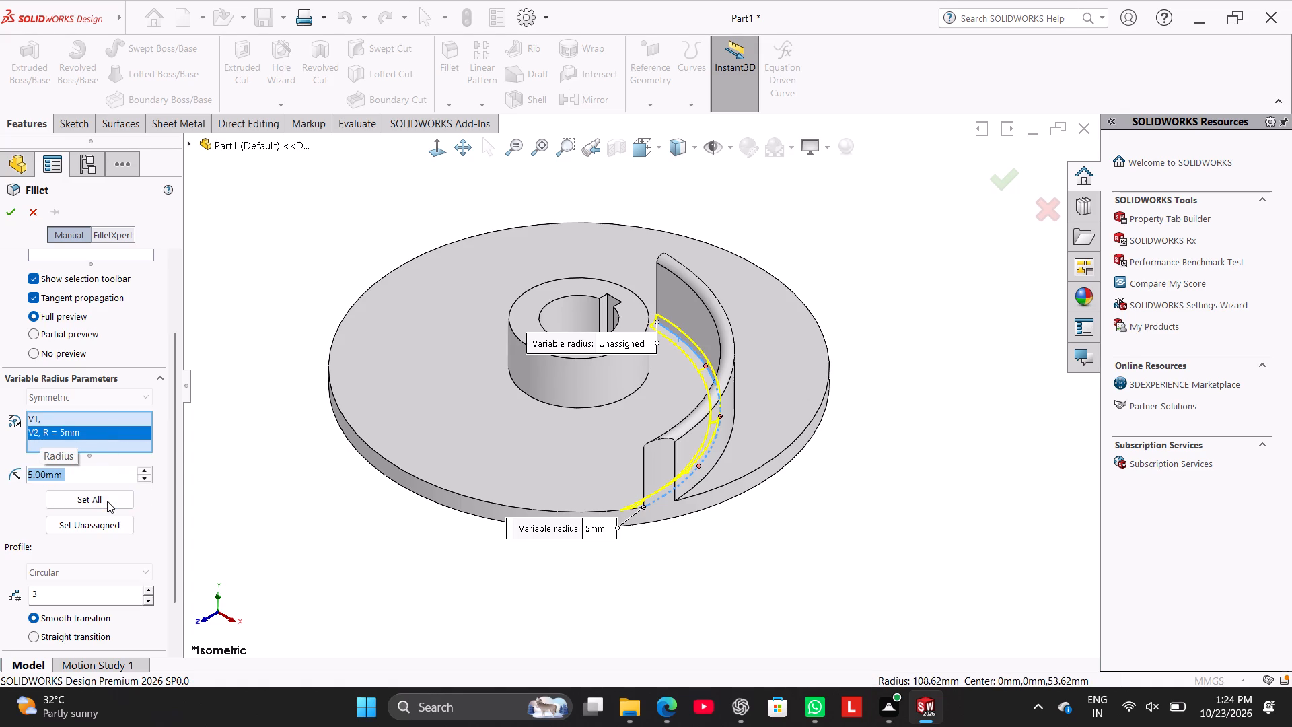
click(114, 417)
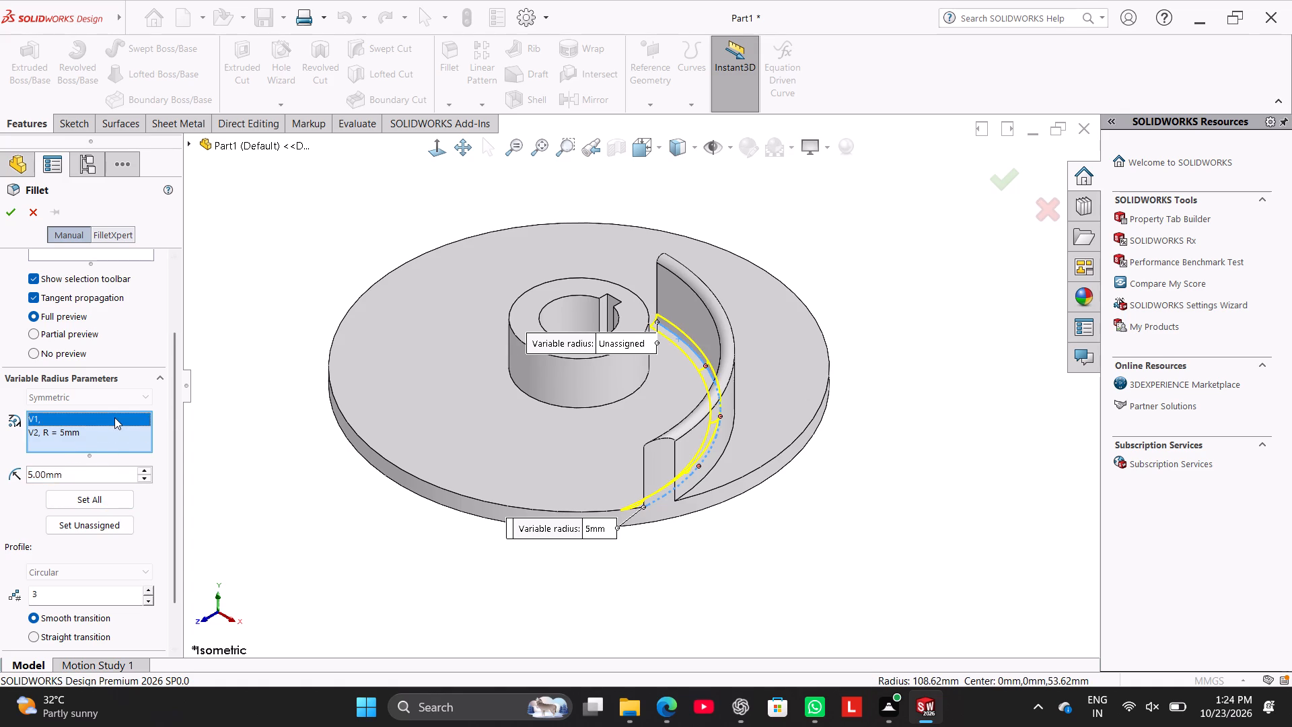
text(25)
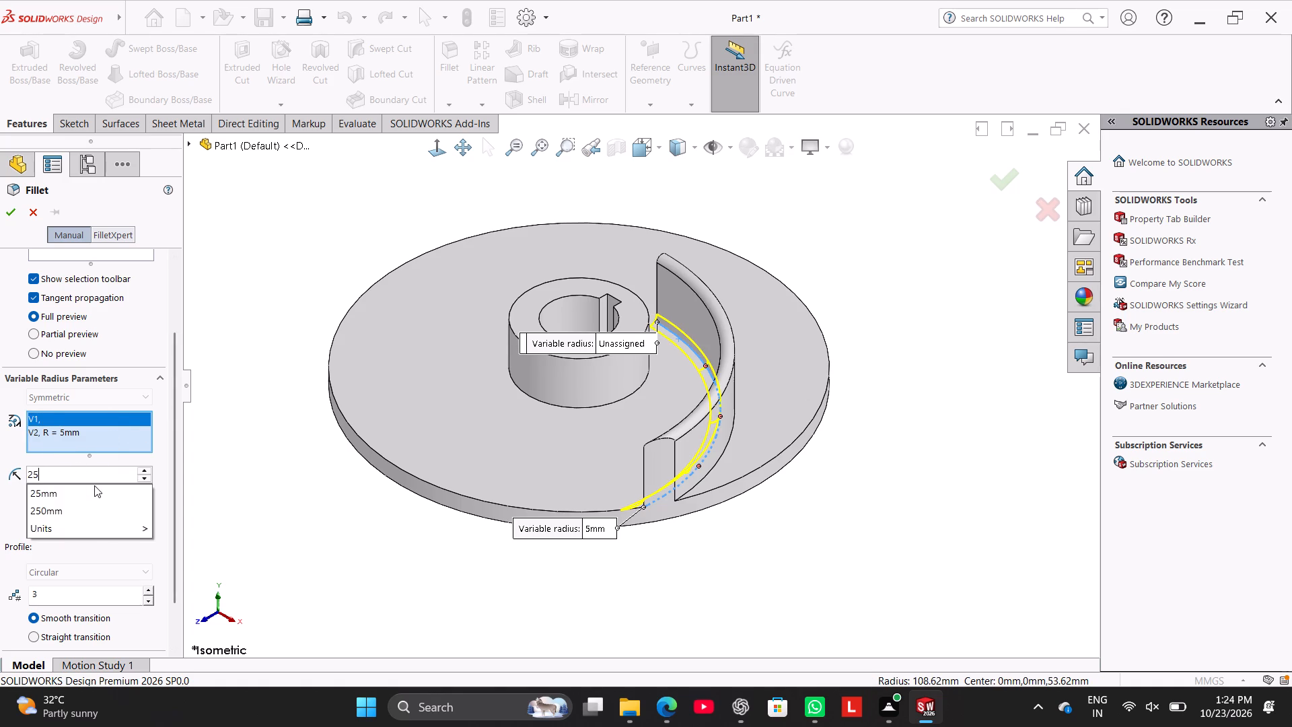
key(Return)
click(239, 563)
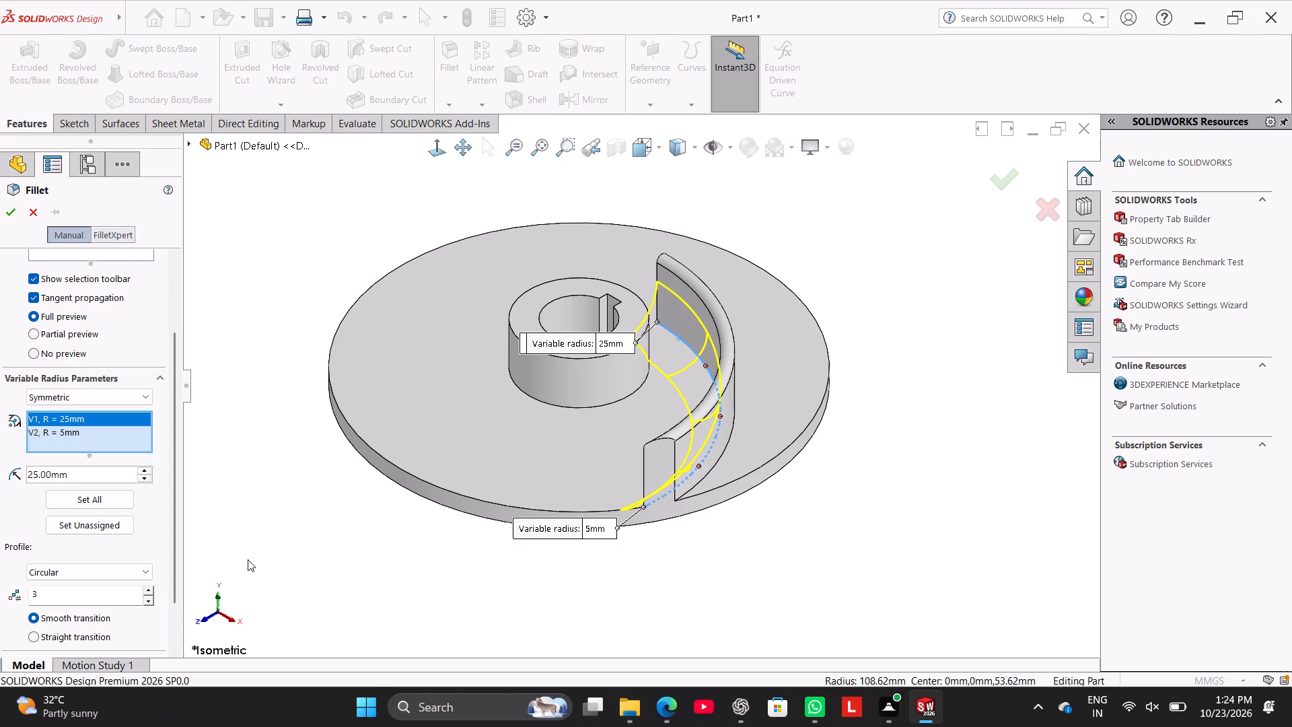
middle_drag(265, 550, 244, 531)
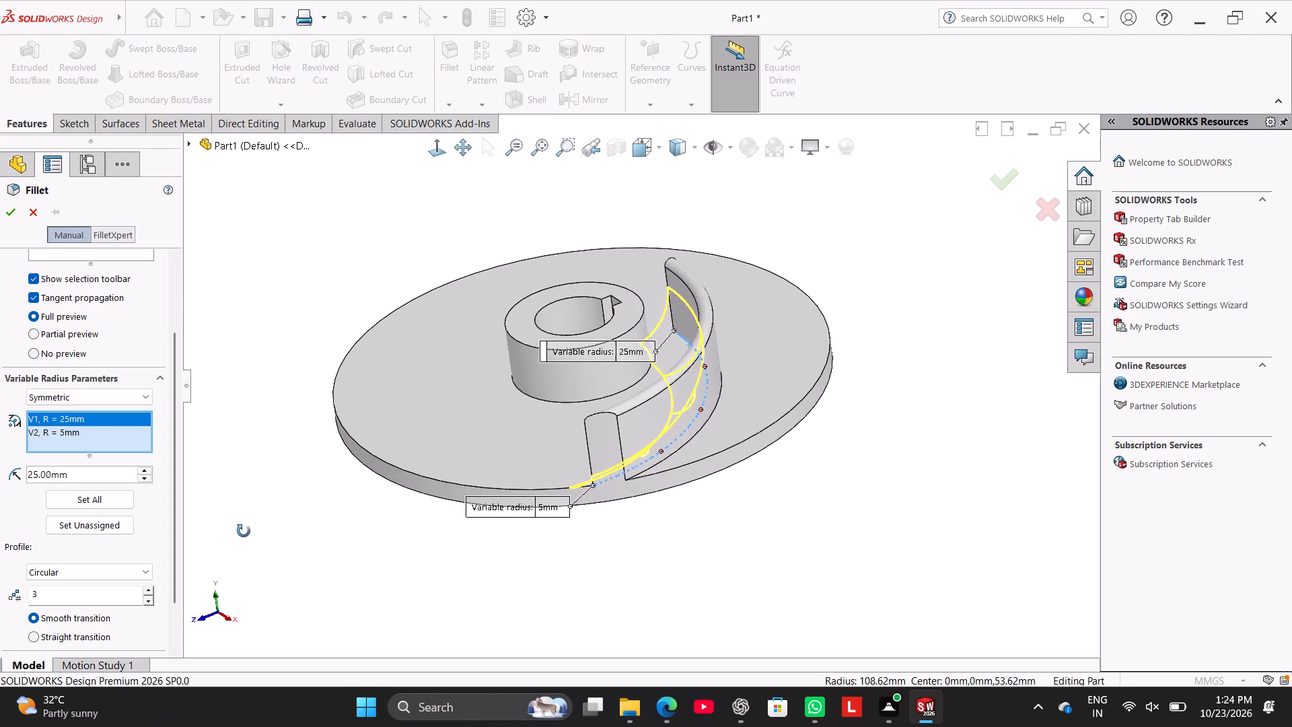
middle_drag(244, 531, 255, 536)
Set the variable radius to 5 mm at the hub end (V1) and 25 mm at the rim end (V2), and create the fillet.
click(98, 419)
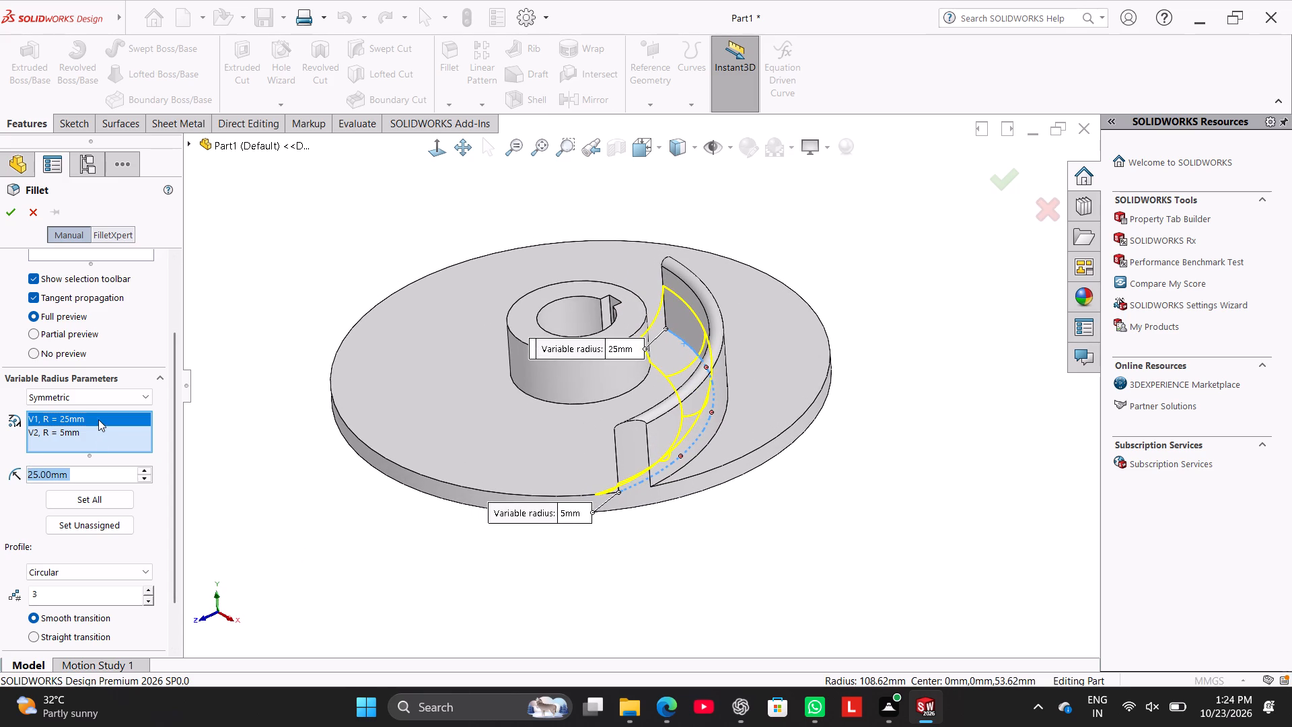
key(5)
key(Return)
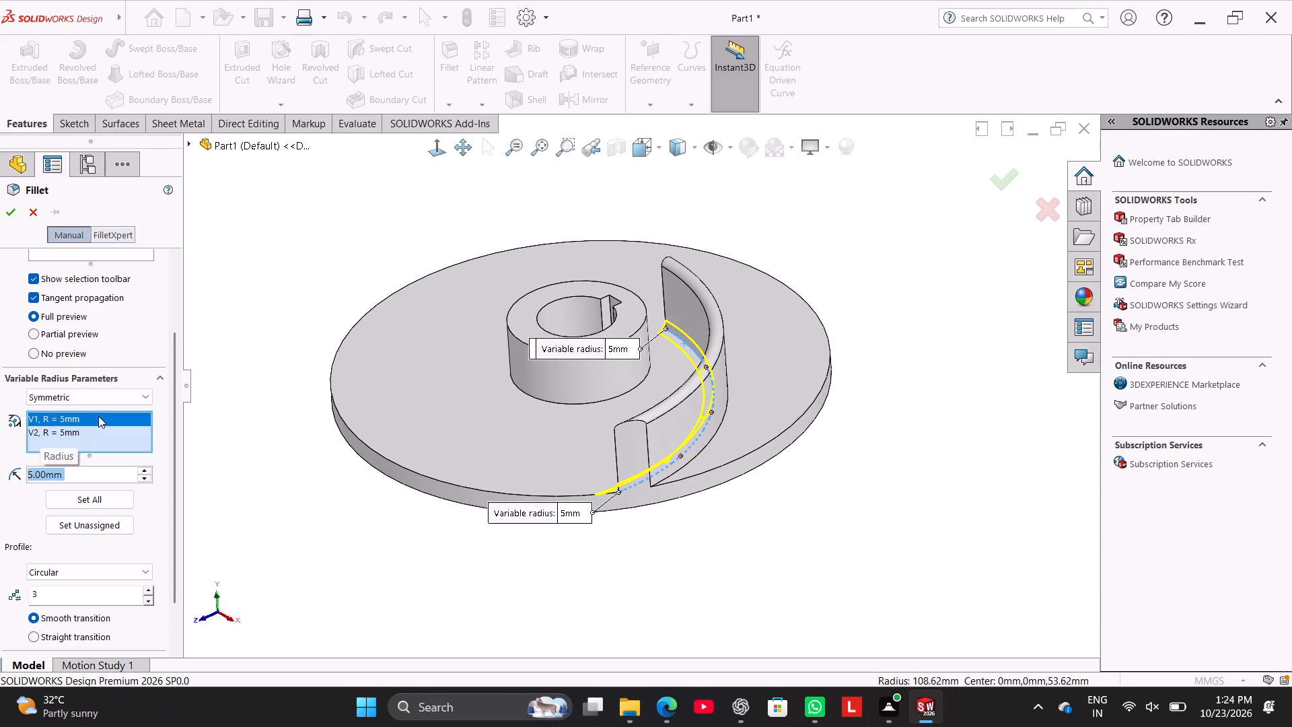
click(61, 431)
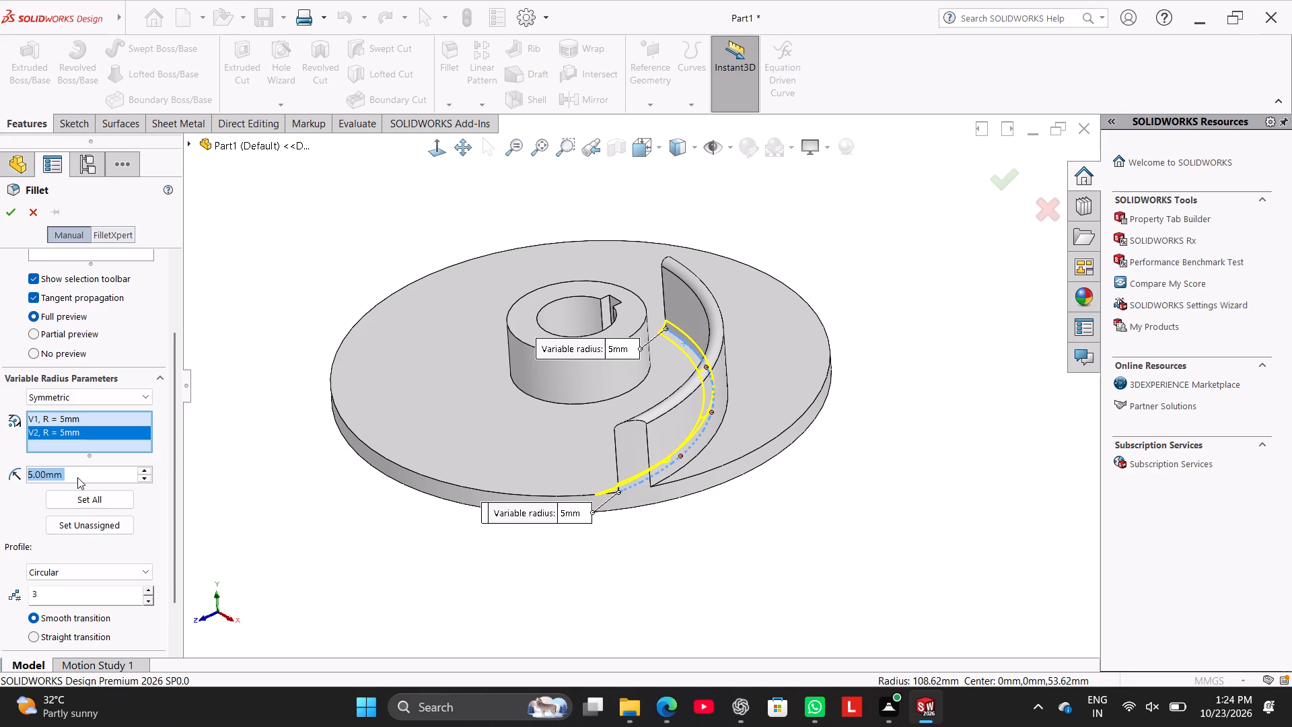
text(25)
key(Return)
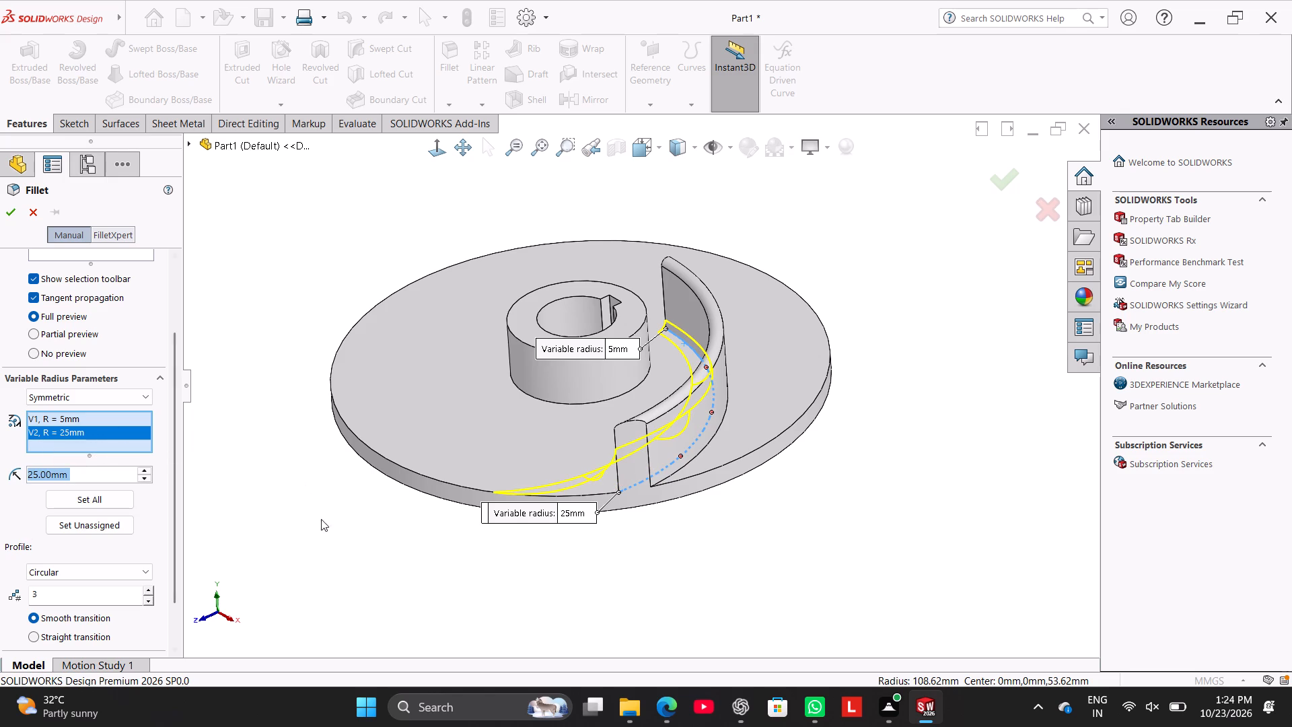
click(347, 576)
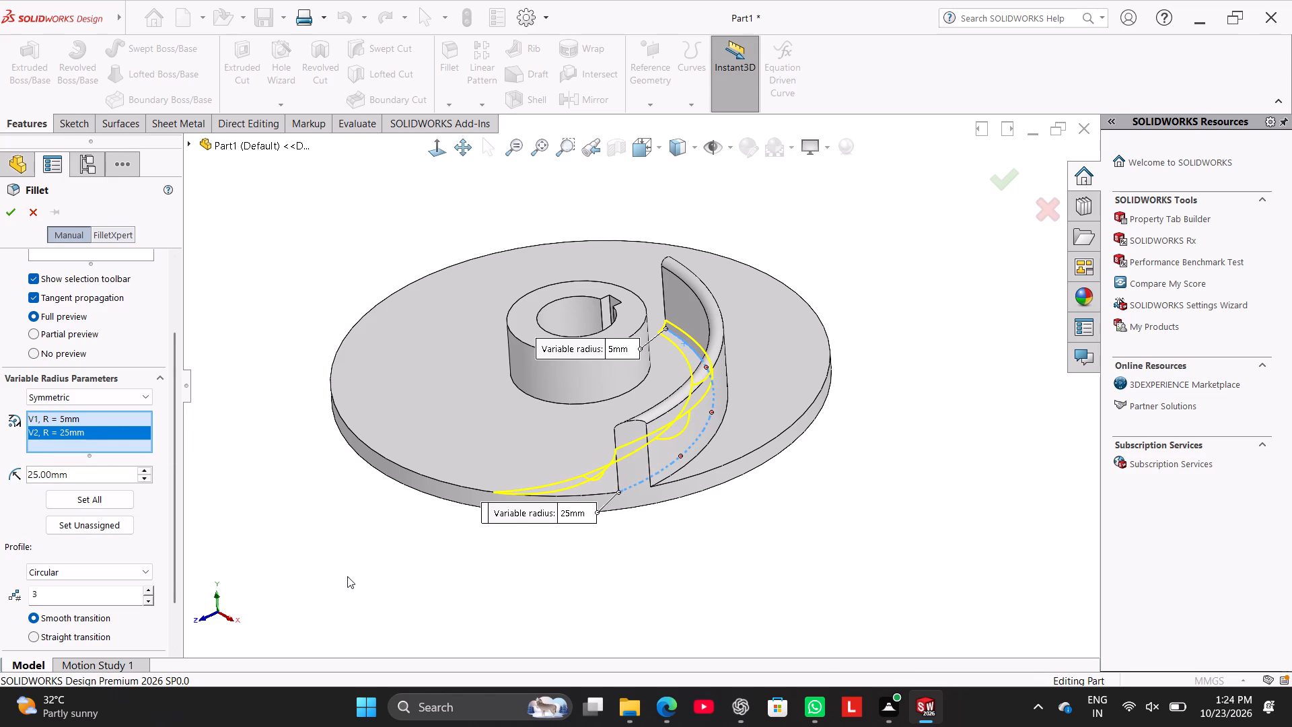
middle_drag(371, 566, 390, 576)
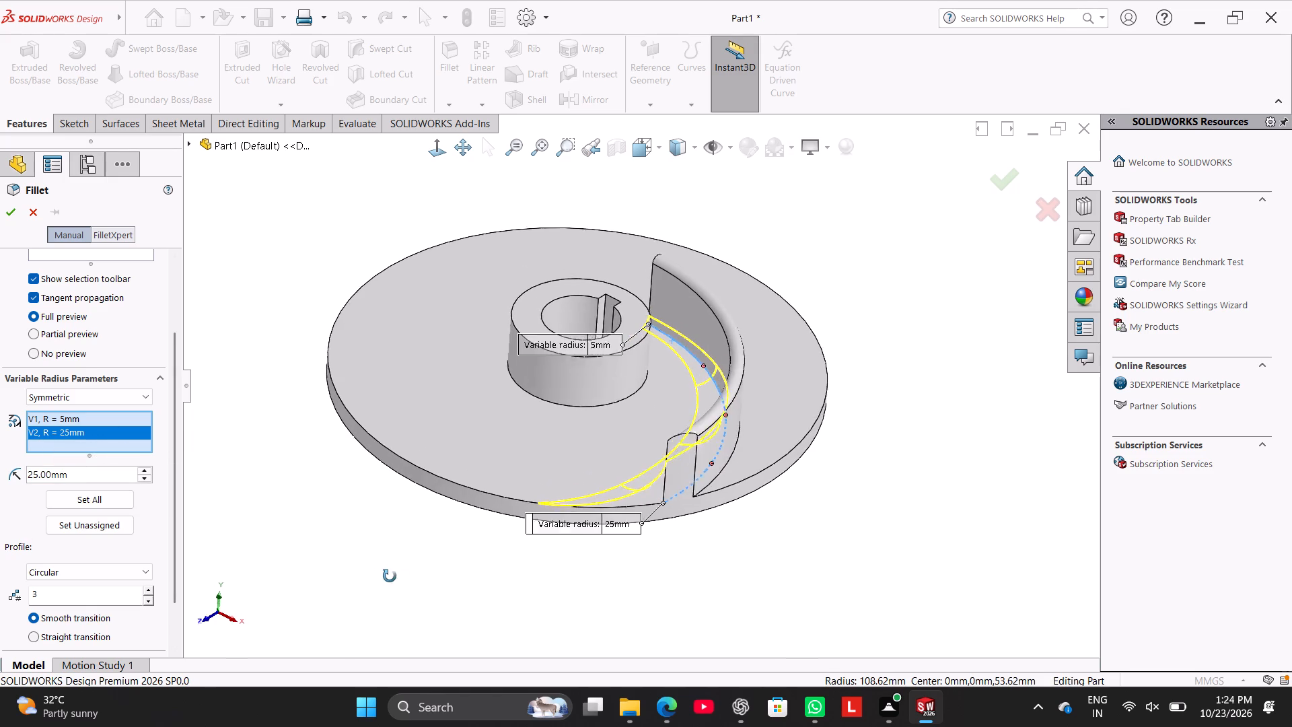
middle_drag(390, 576, 365, 553)
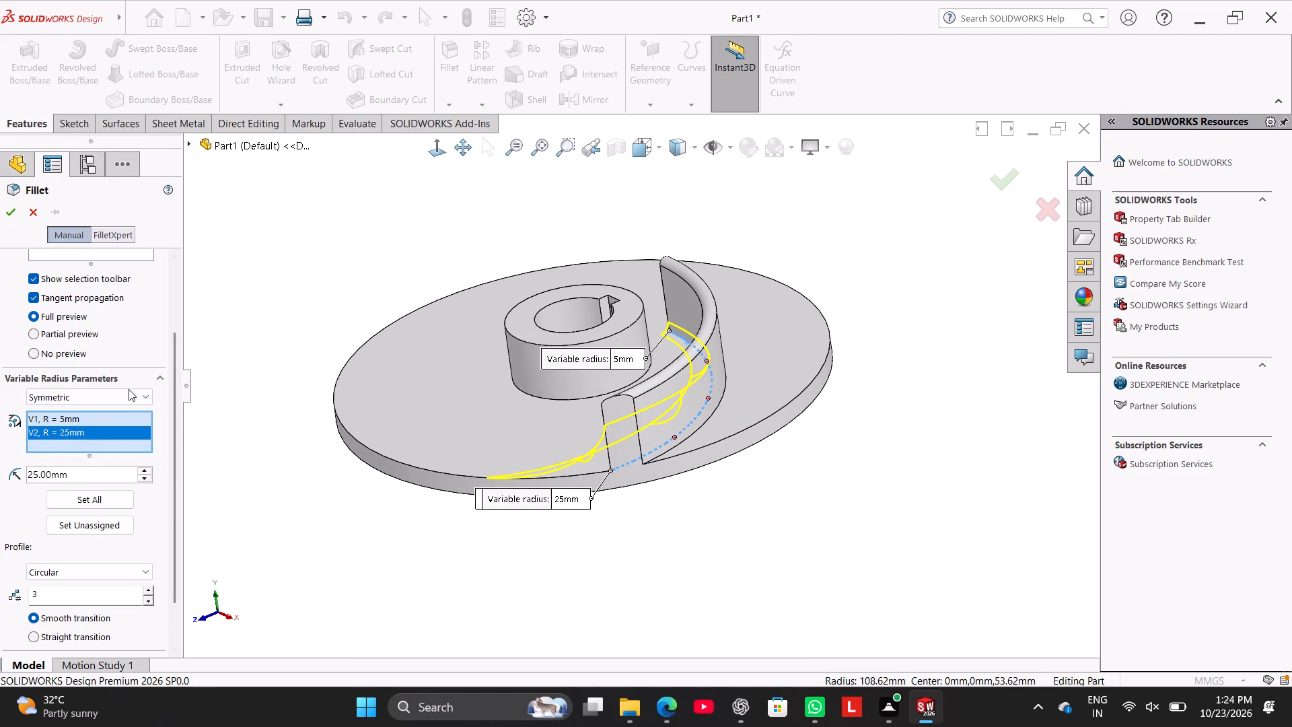
click(8, 215)
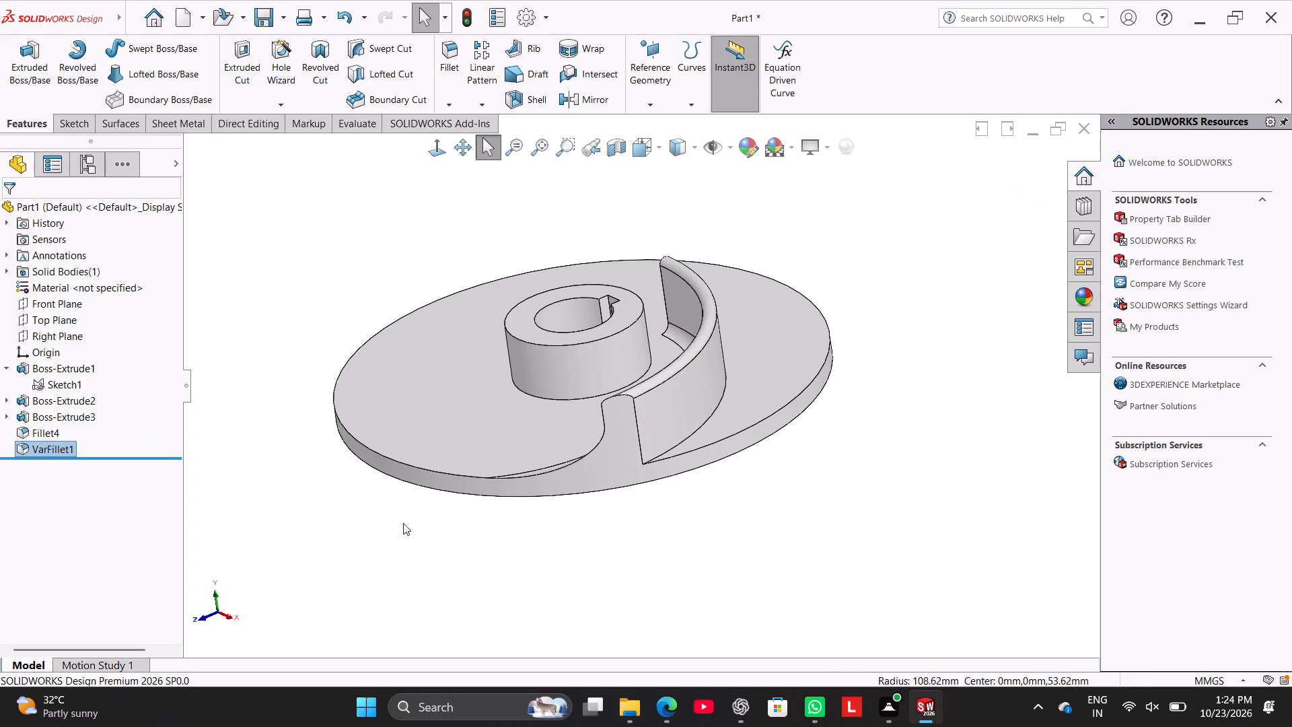
Set up another variable size fillet on the vane's outer base edge.
right_drag(399, 551, 558, 453)
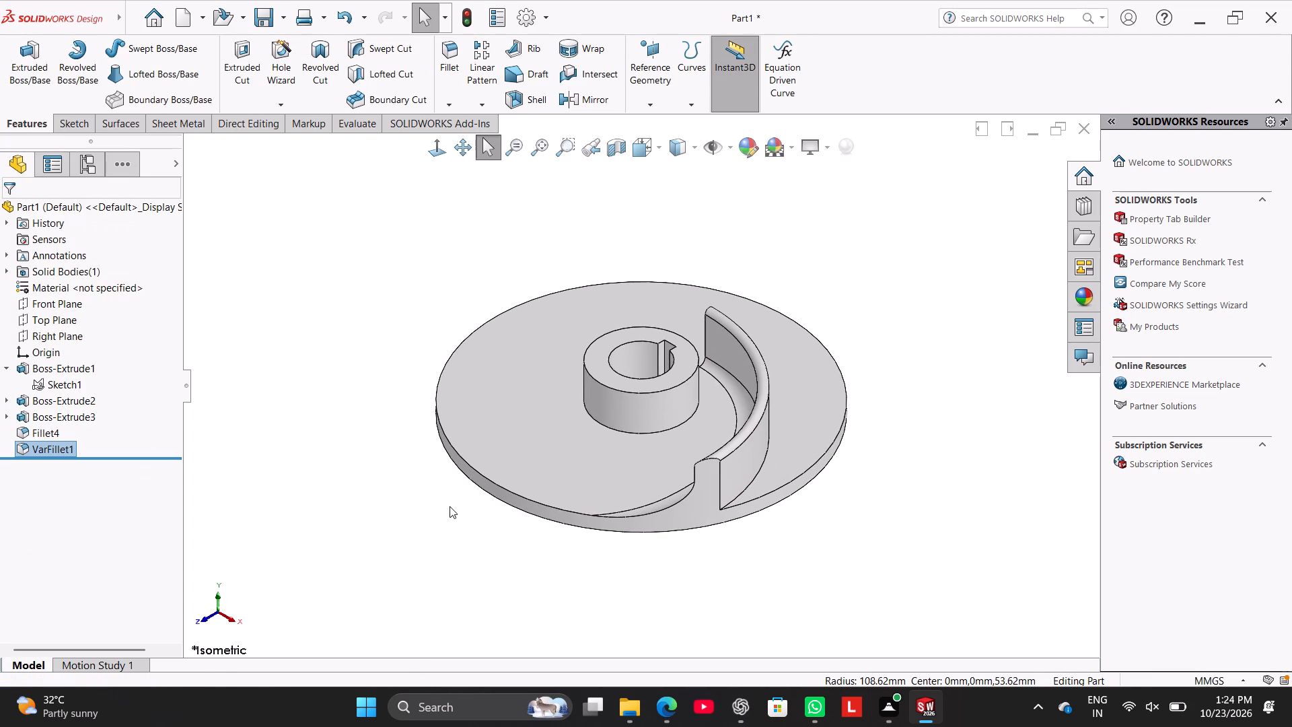
click(450, 67)
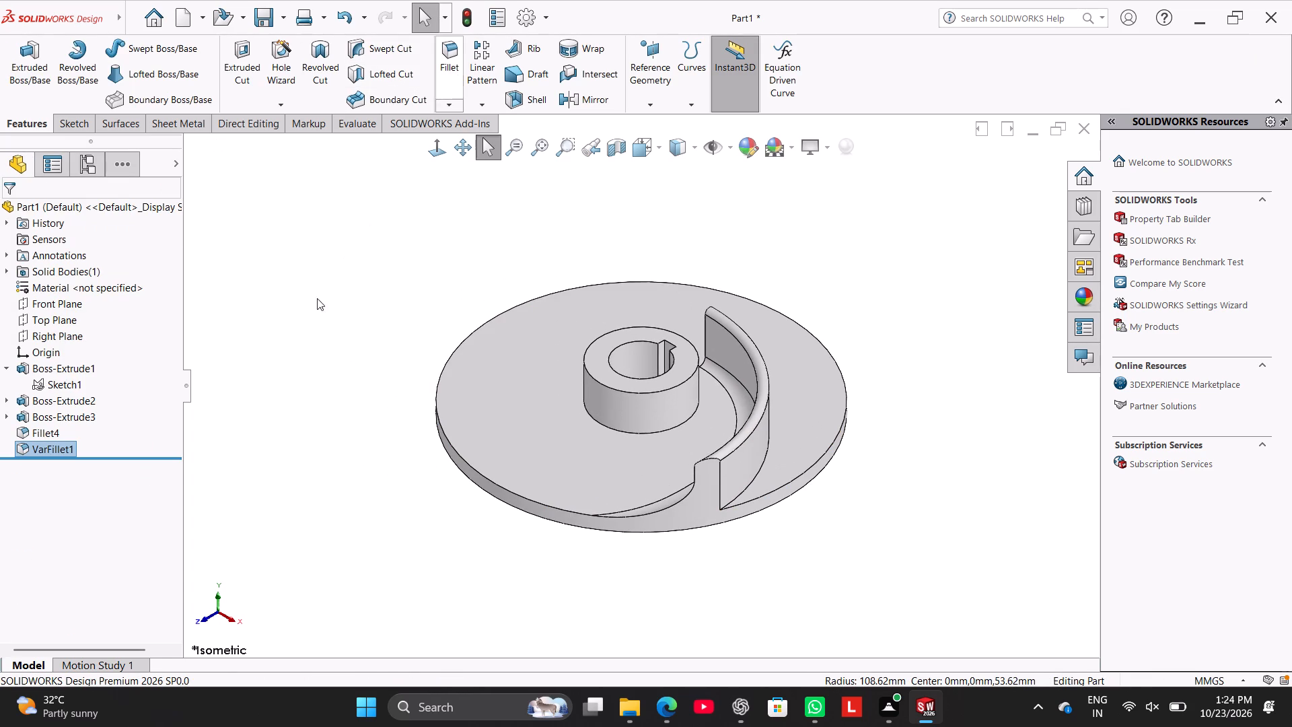
middle_drag(521, 549, 481, 509)
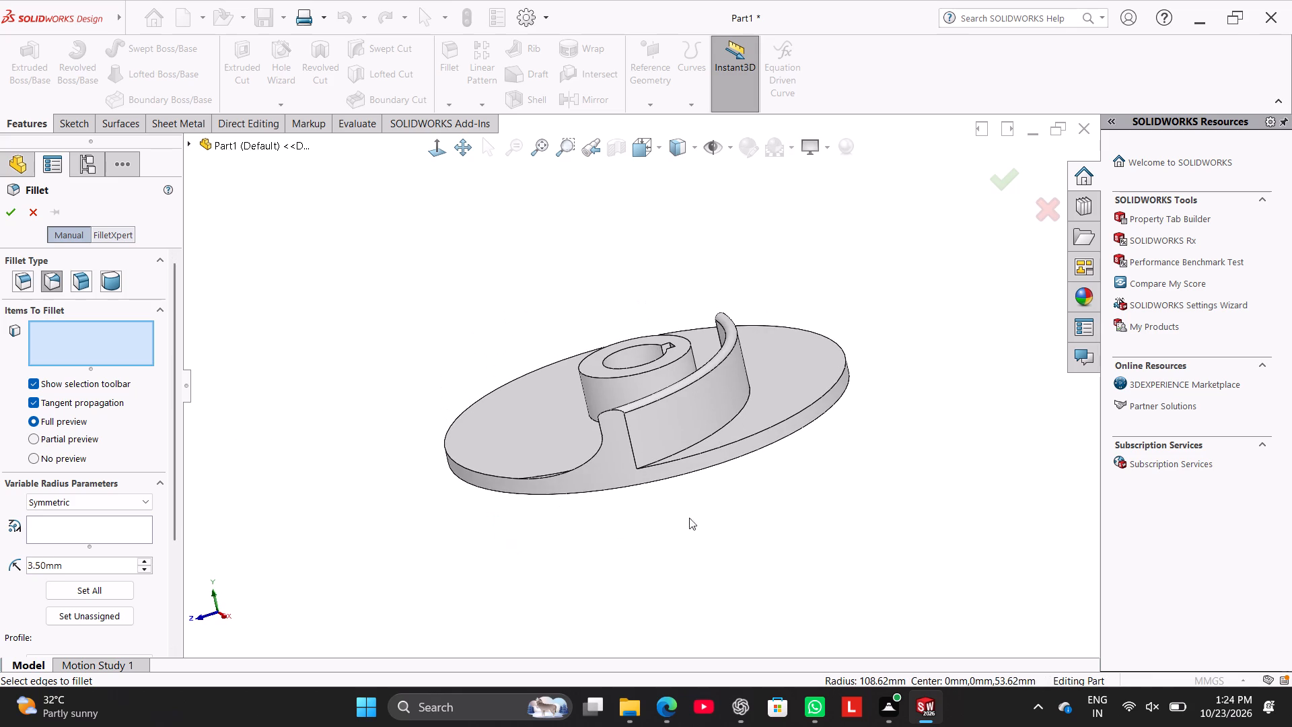
click(708, 439)
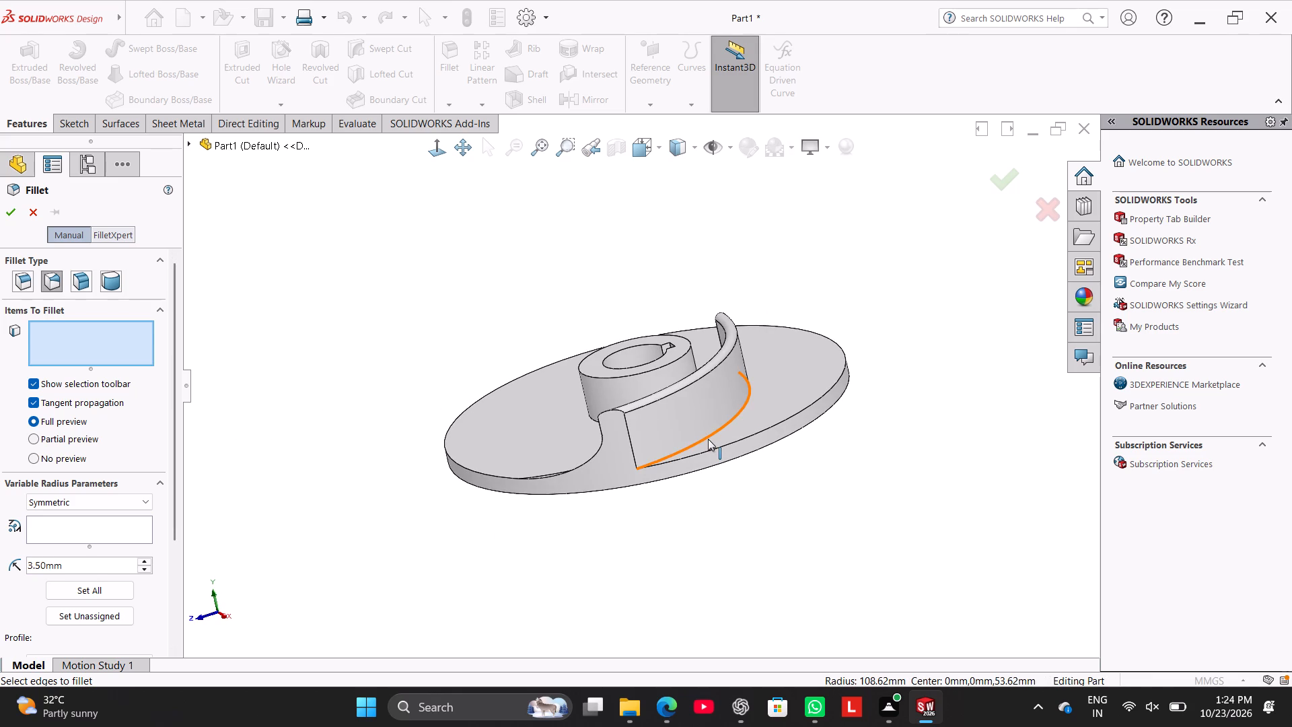
middle_drag(368, 393, 406, 421)
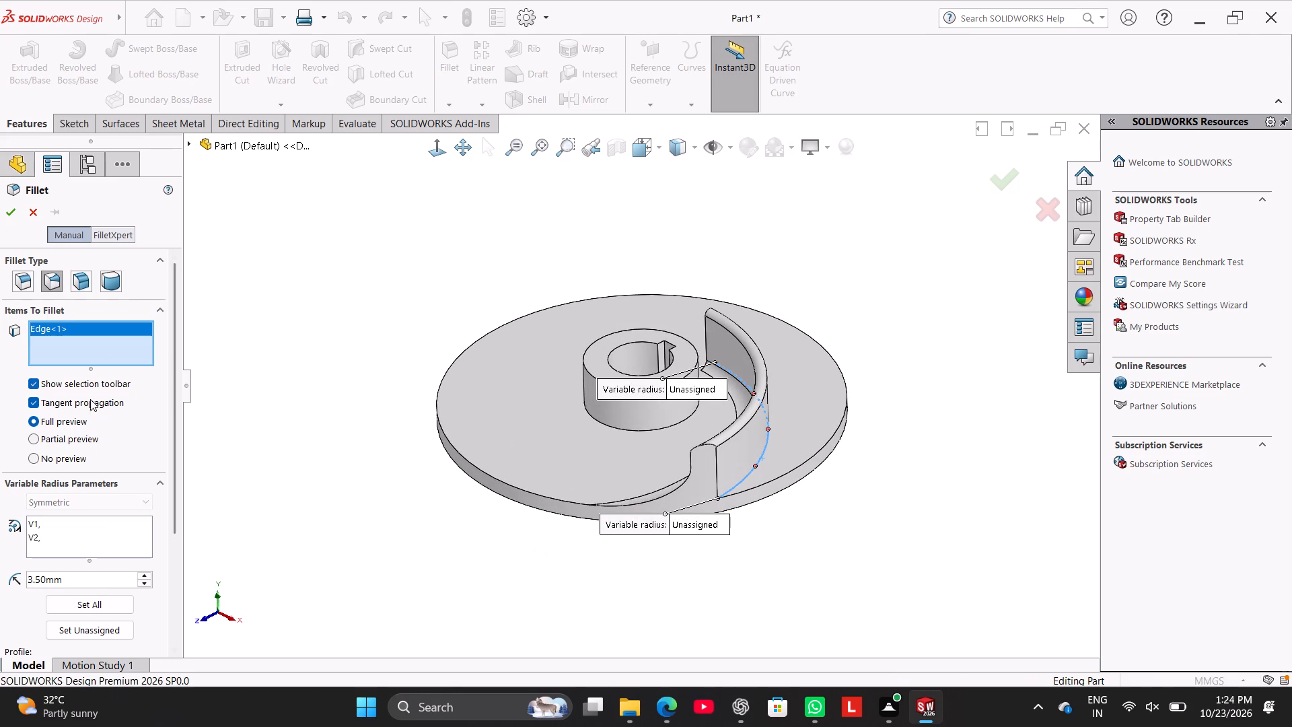
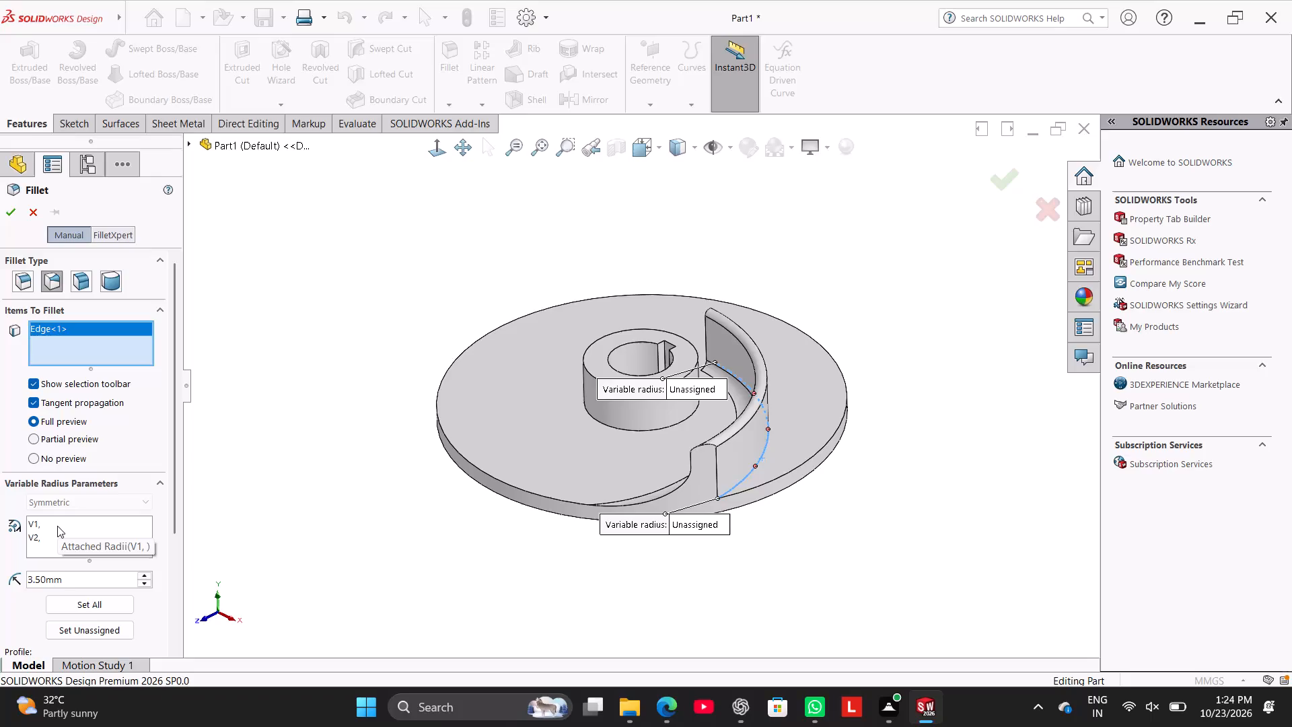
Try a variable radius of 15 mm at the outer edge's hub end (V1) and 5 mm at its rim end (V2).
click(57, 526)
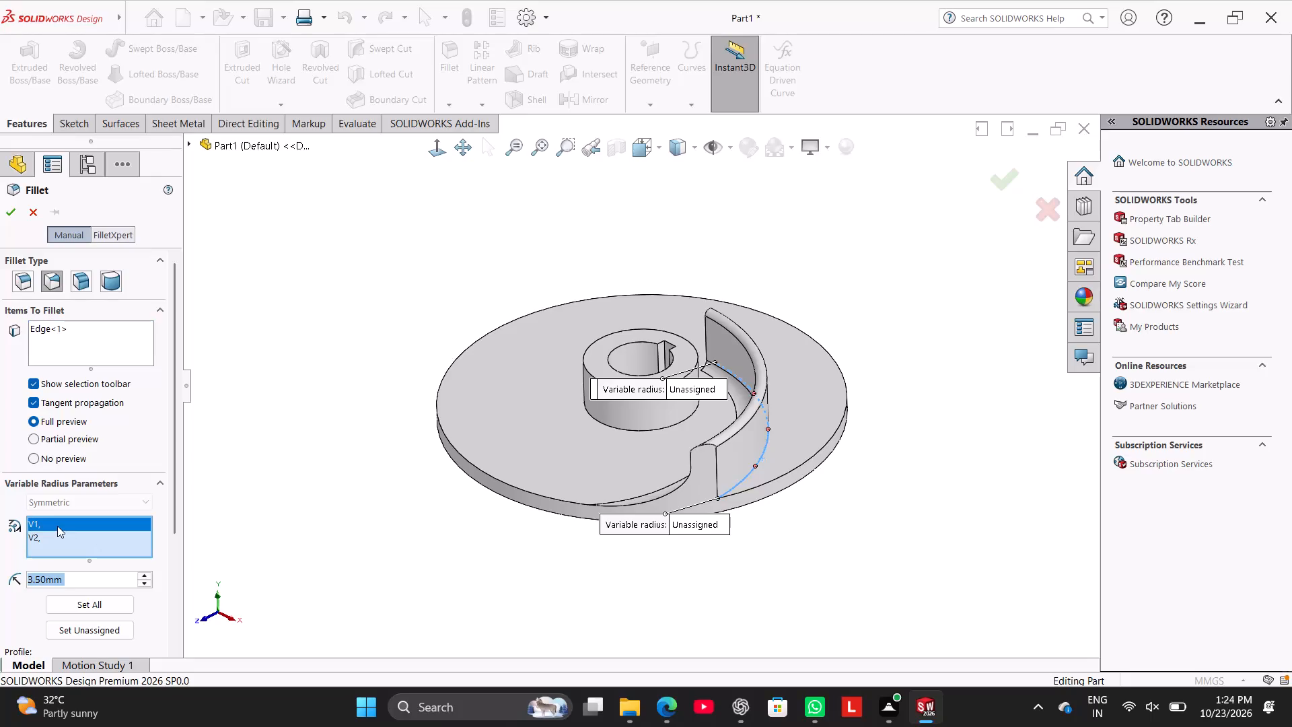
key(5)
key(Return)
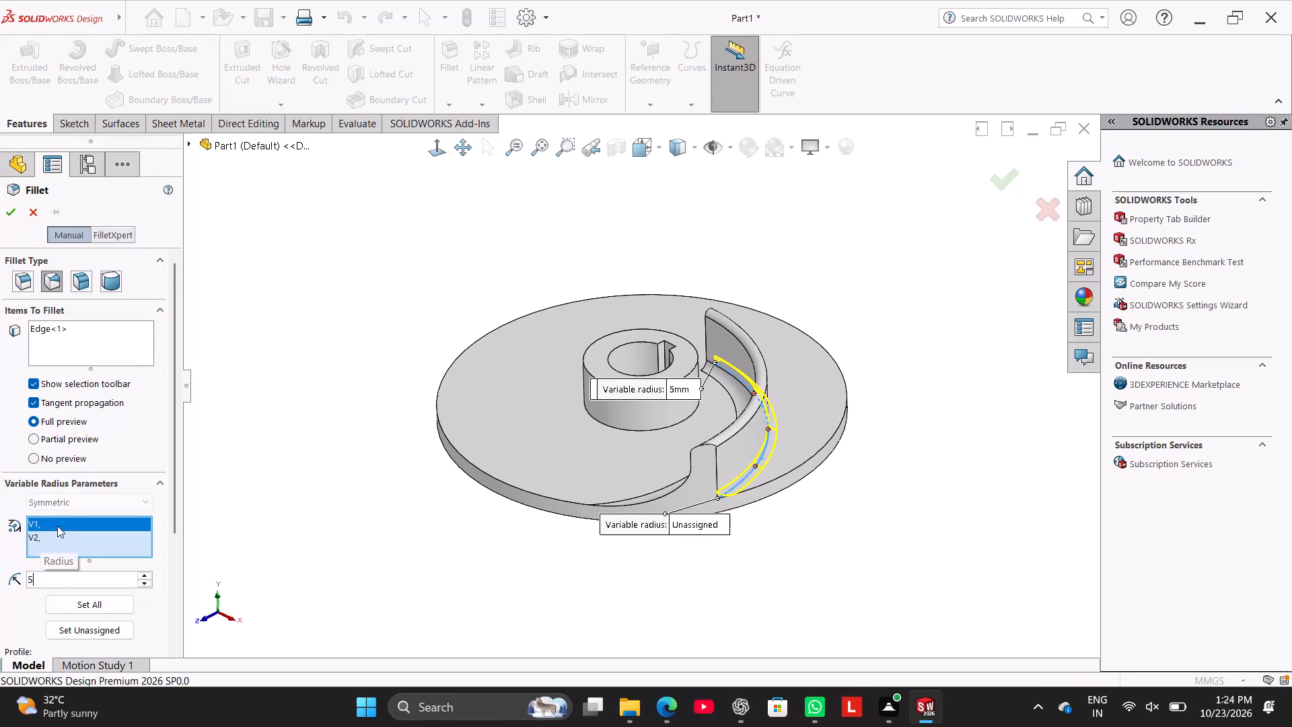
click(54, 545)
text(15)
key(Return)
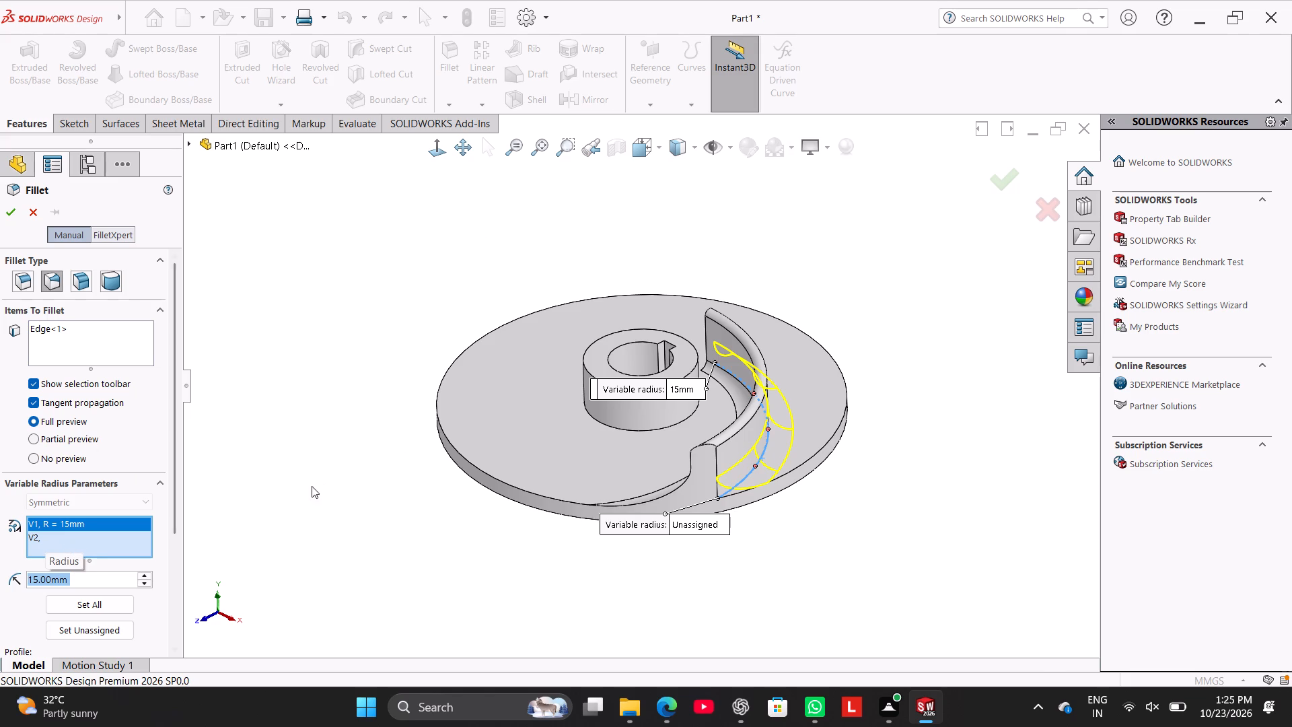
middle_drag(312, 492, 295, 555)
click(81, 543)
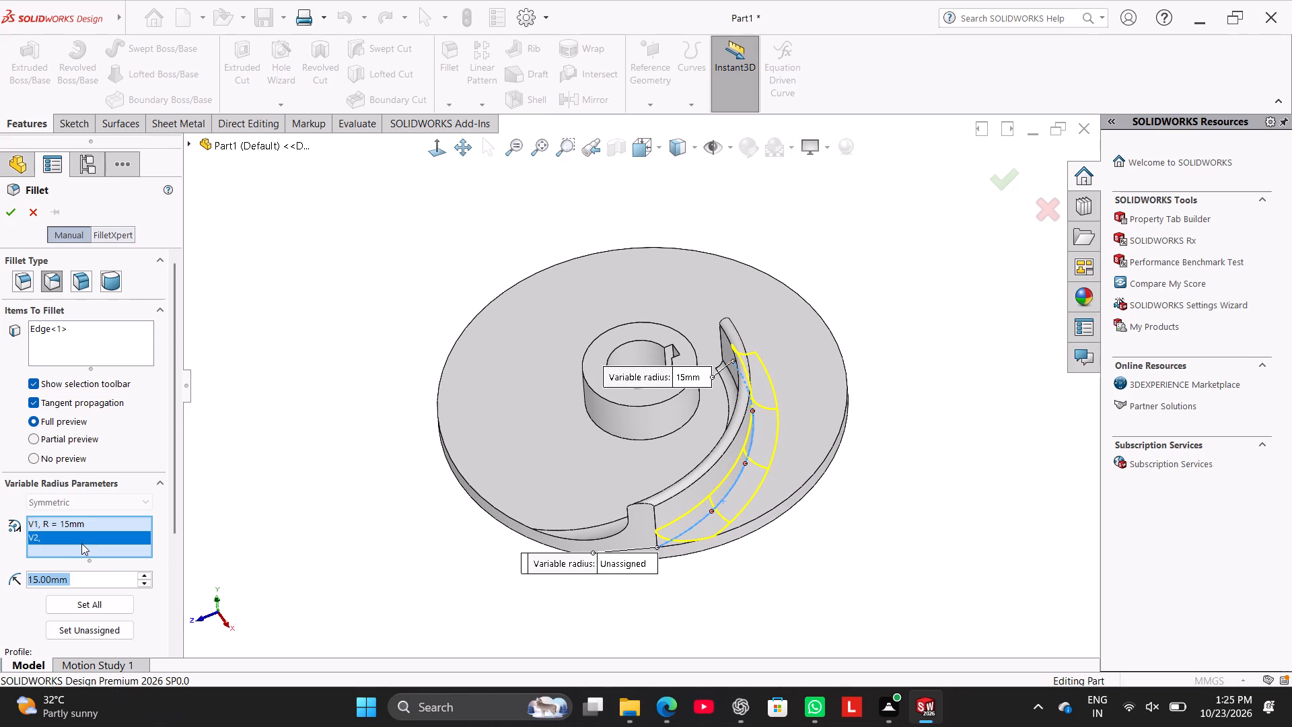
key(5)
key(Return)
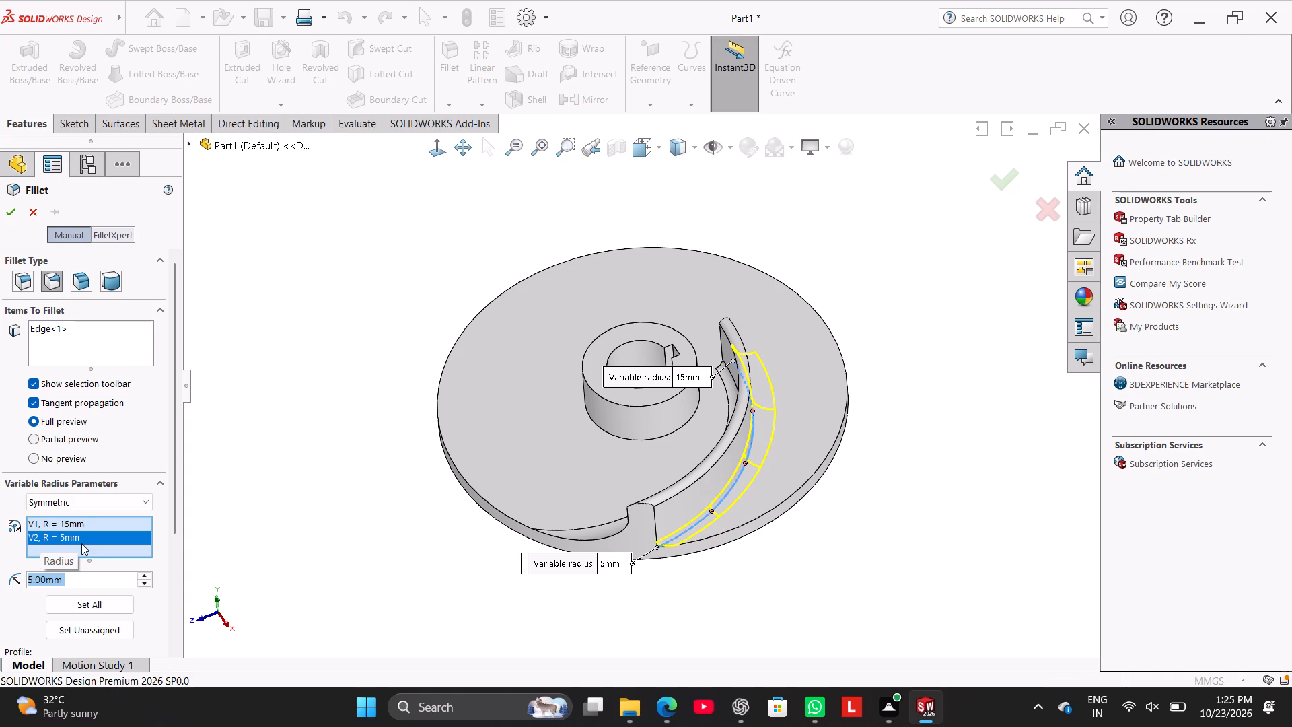
Set the variable radius to 15 mm at the rim end (V2) and 5 mm at the hub end (V1), and create the fillet.
text(15)
key(Return)
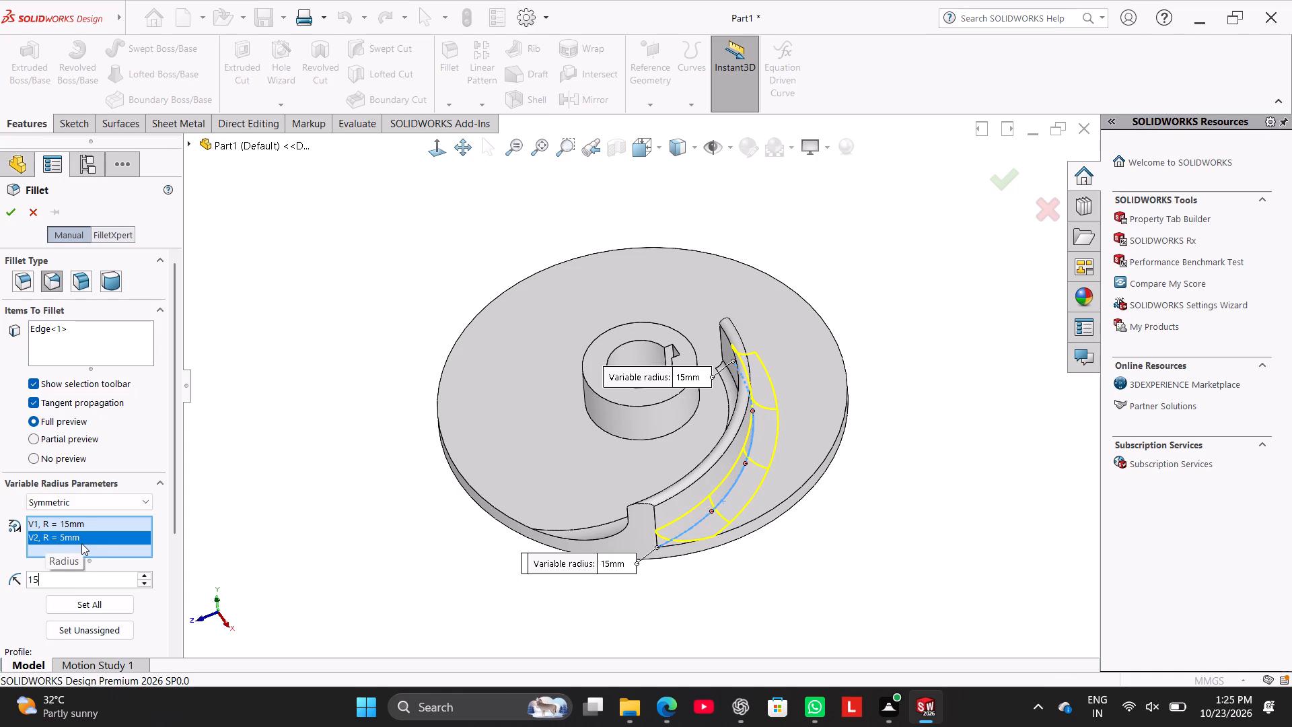
click(108, 526)
key(5)
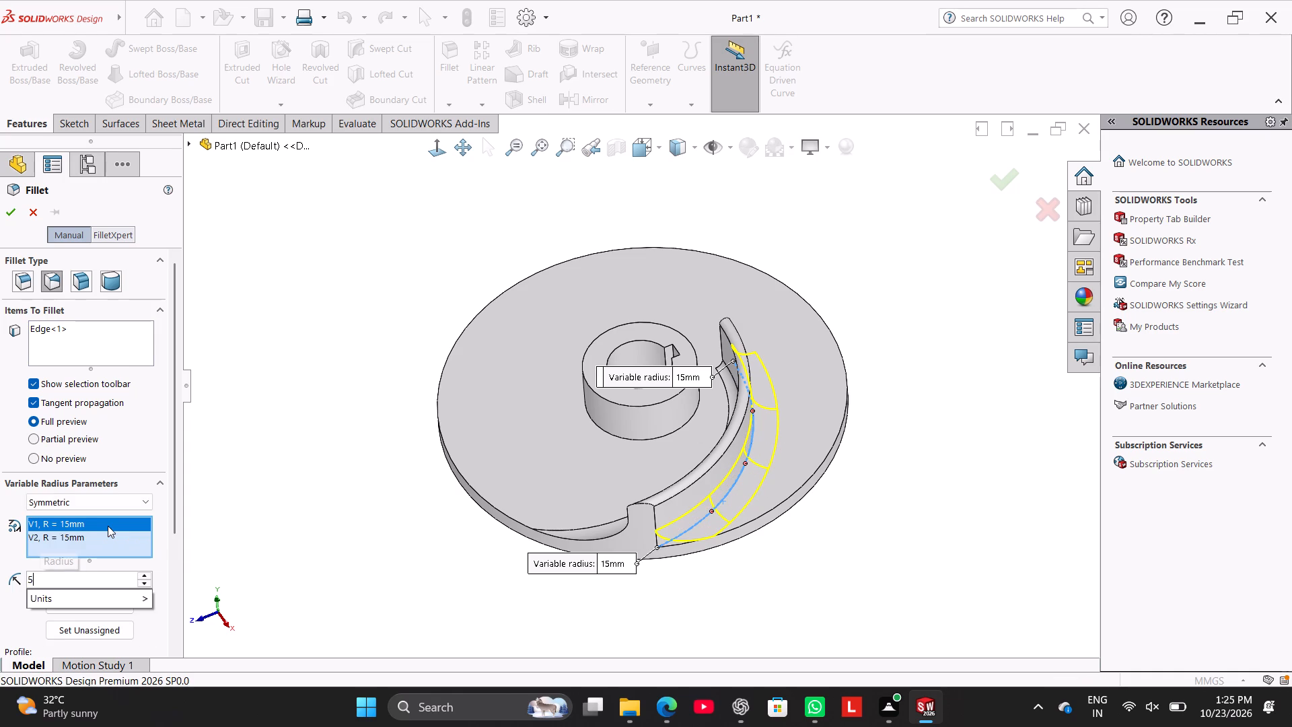
key(Return)
middle_drag(289, 422, 167, 504)
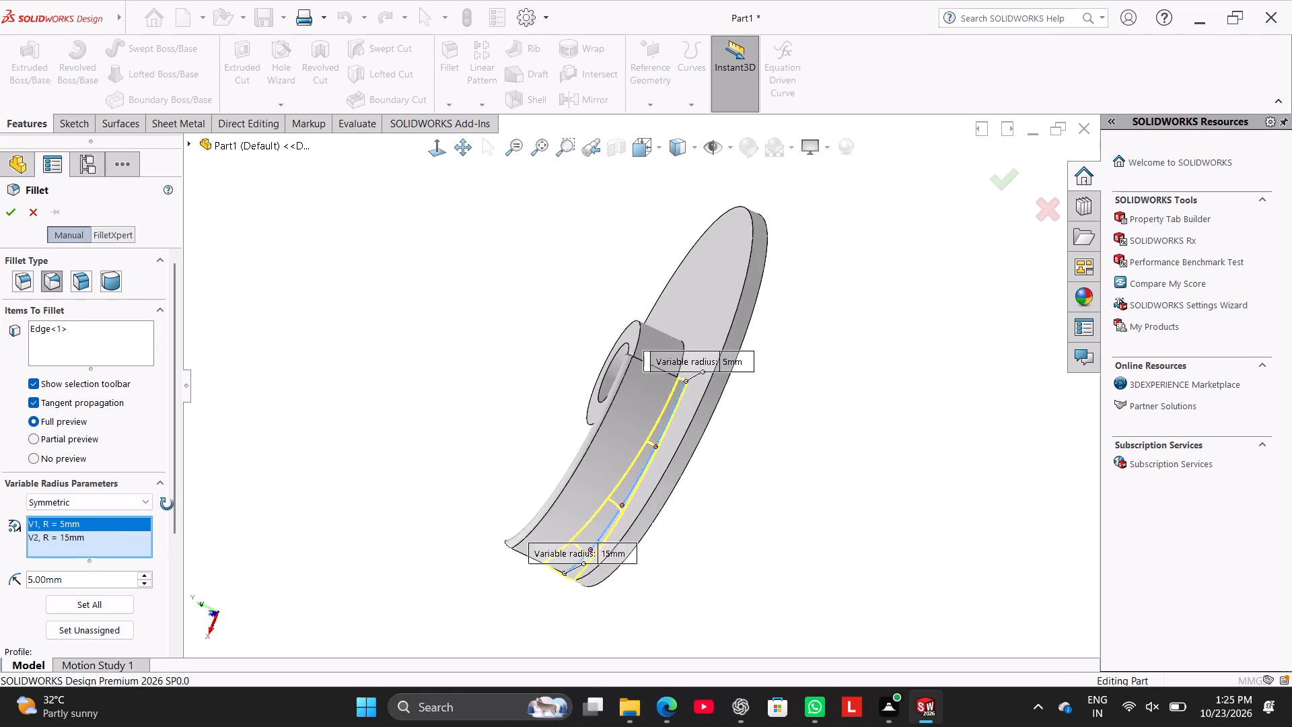
middle_drag(167, 504, 240, 444)
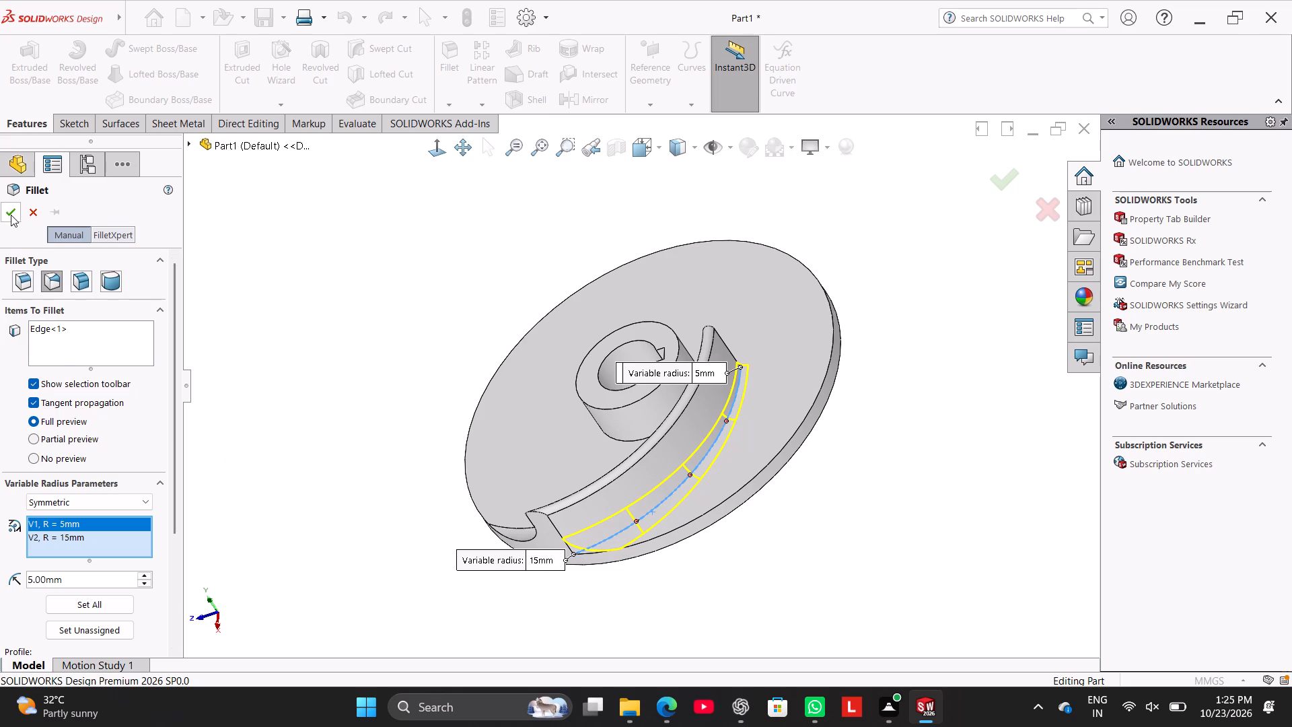
click(10, 215)
Set up a circular pattern of the vane extrusion, its full-round fillet and both variable radius fillets about the hub's cylindrical face.
right_drag(306, 483, 408, 409)
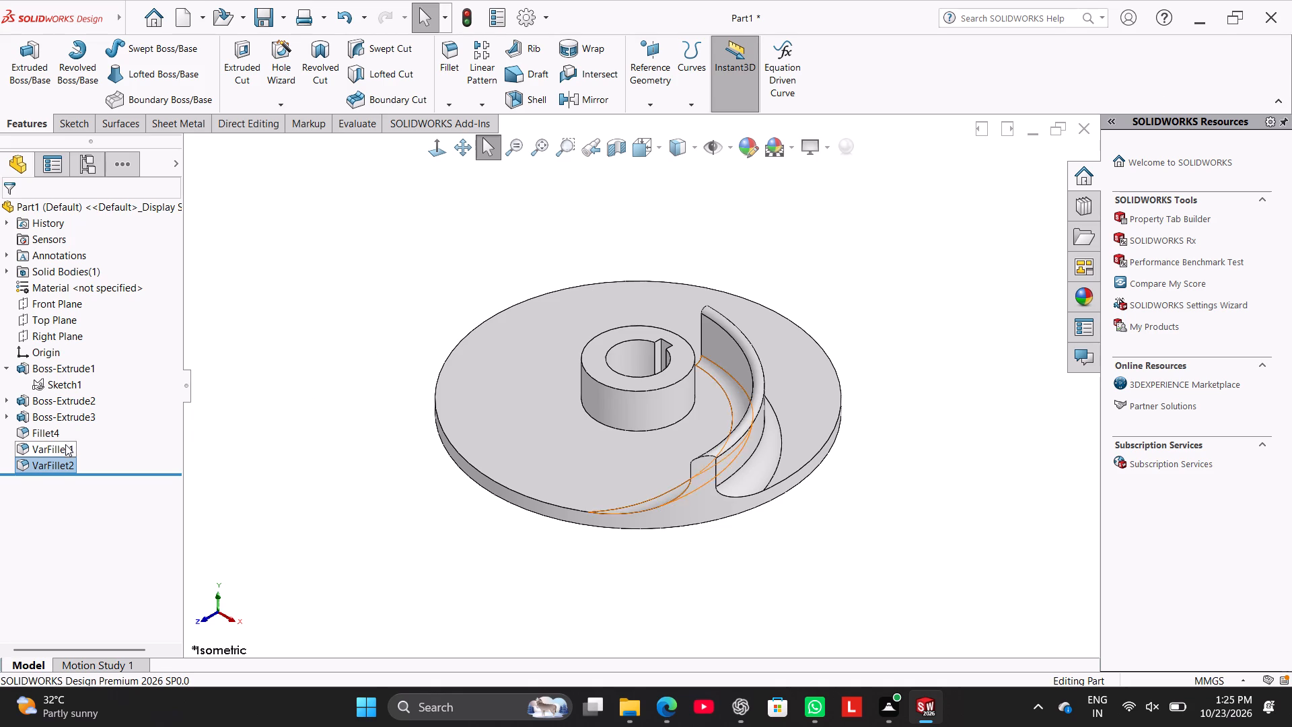
click(487, 109)
click(517, 141)
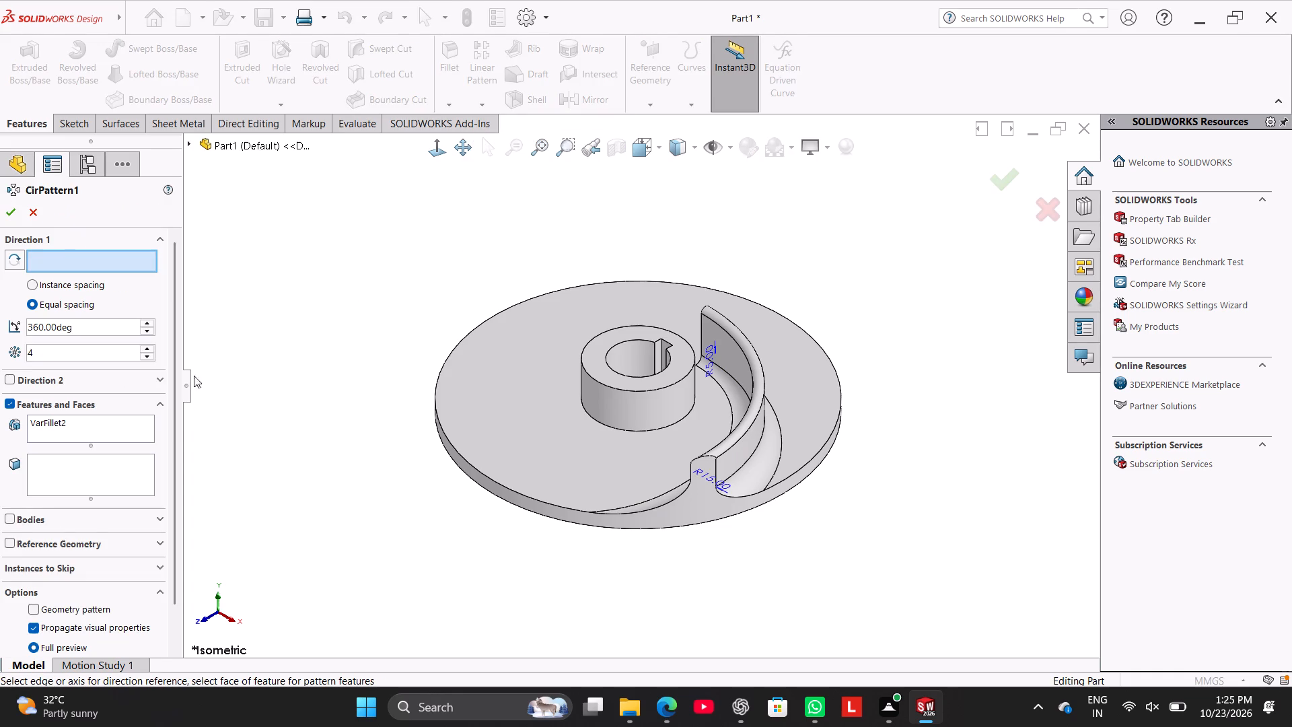
click(189, 144)
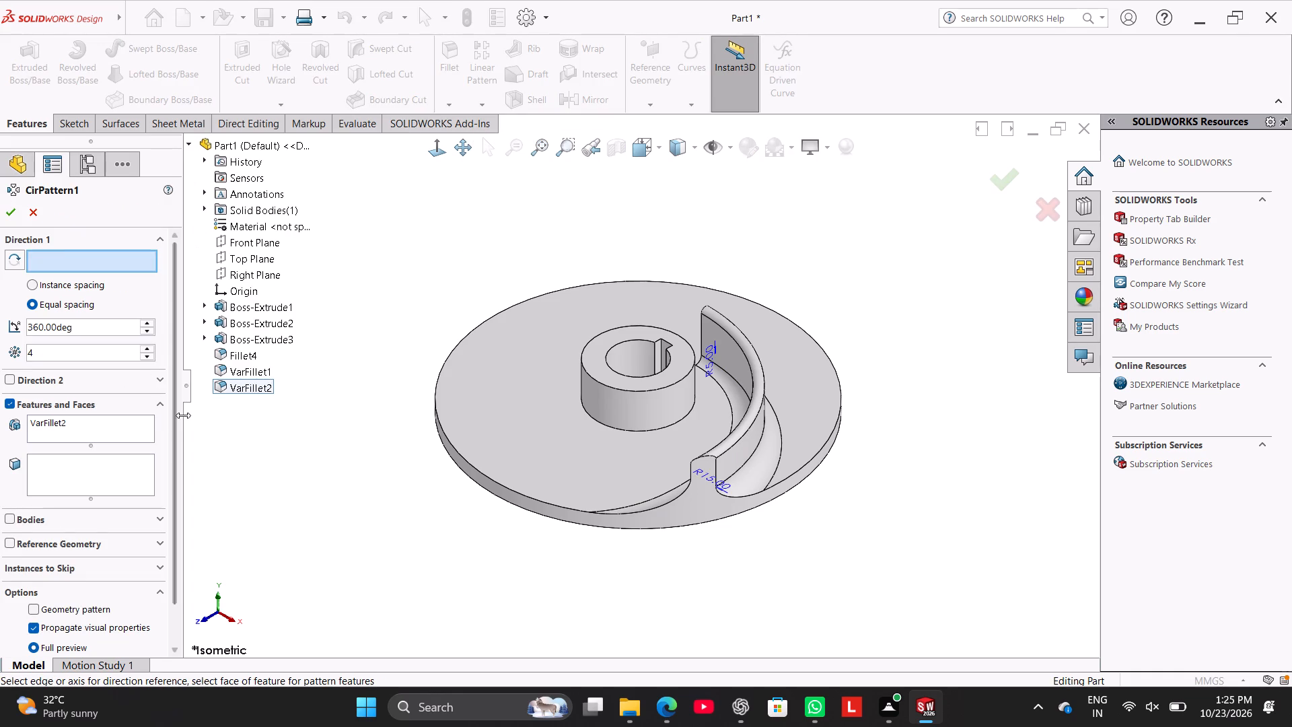
ctrl+click(234, 372)
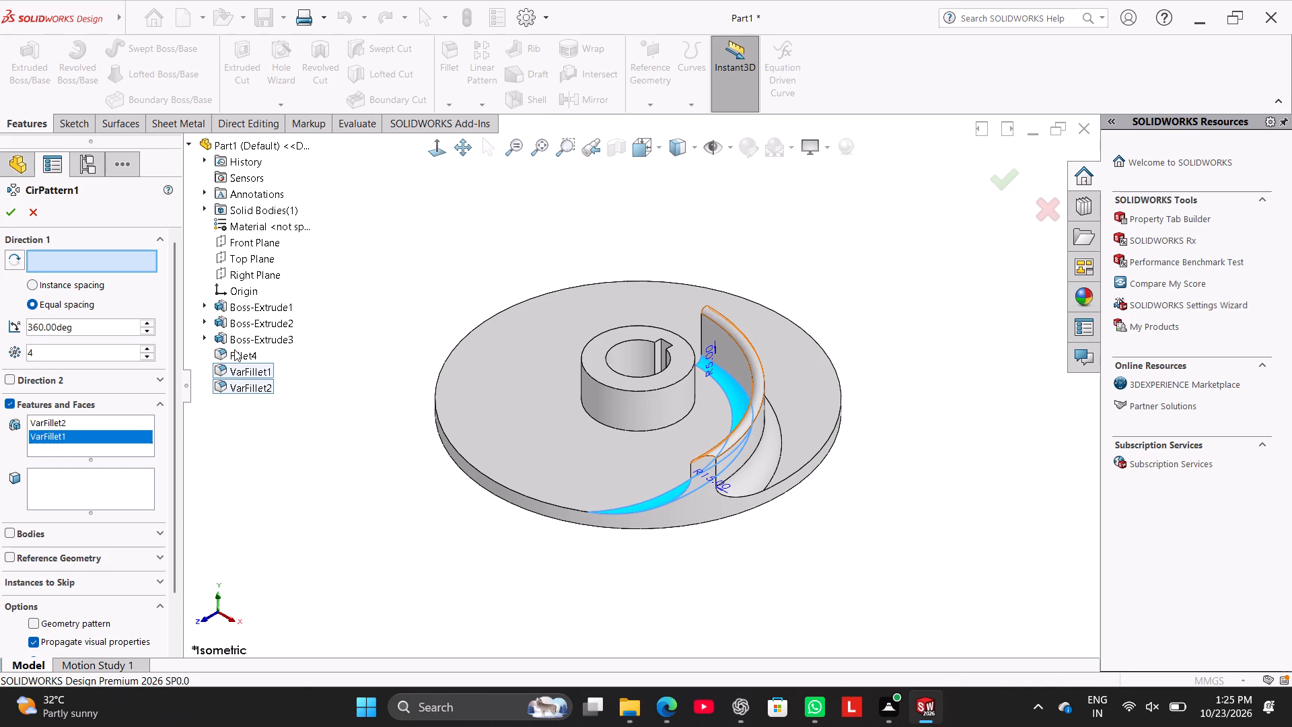
ctrl+click(234, 349)
ctrl+click(242, 341)
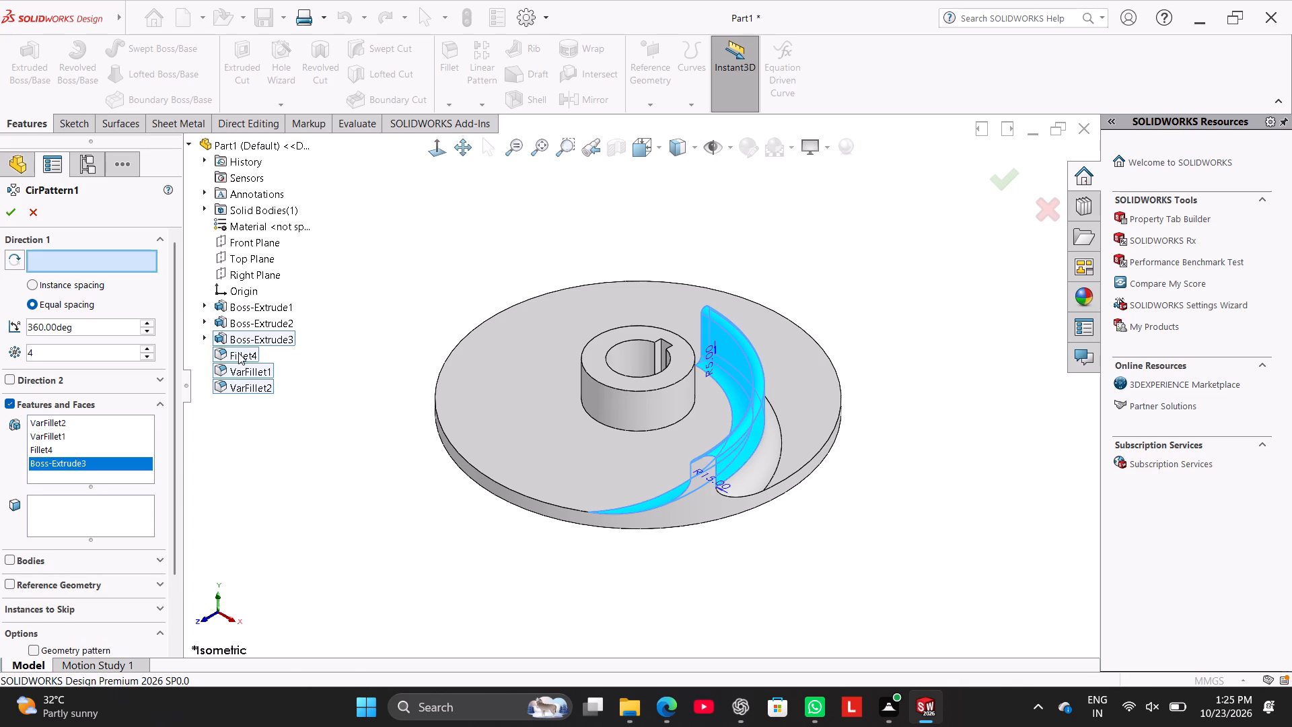
click(110, 261)
click(605, 400)
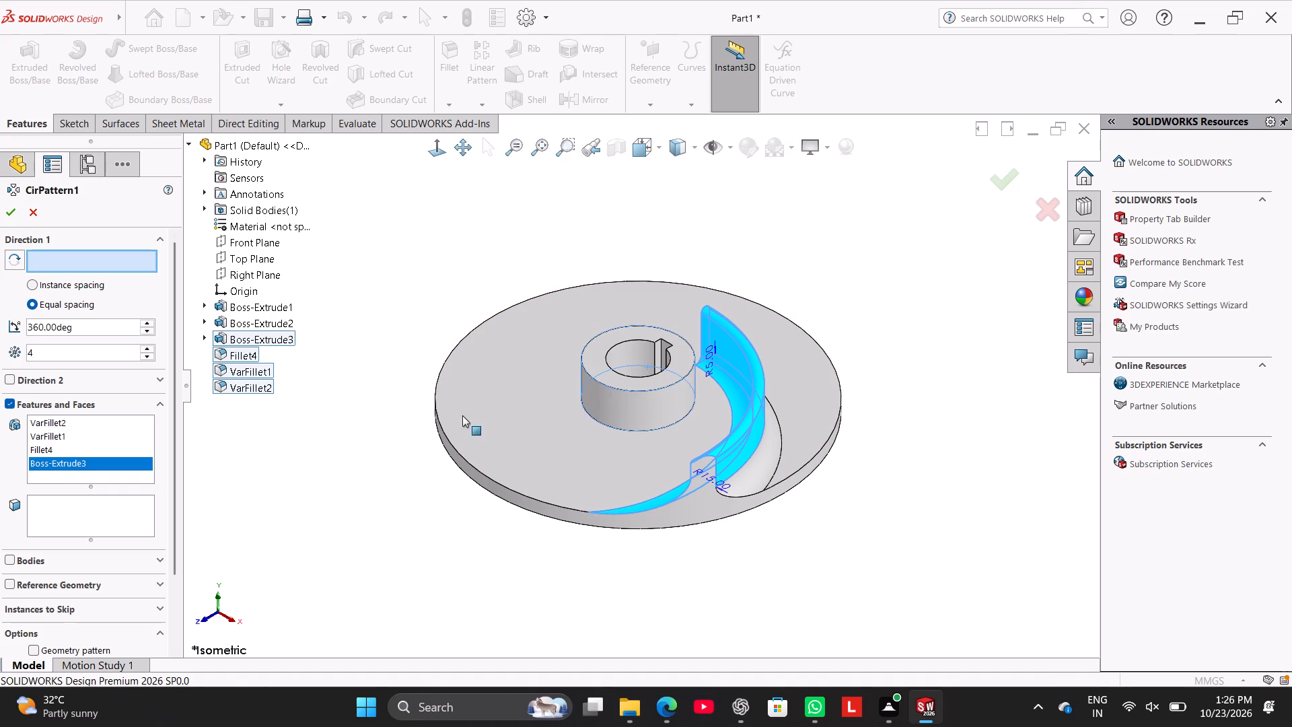
middle_drag(386, 424, 396, 502)
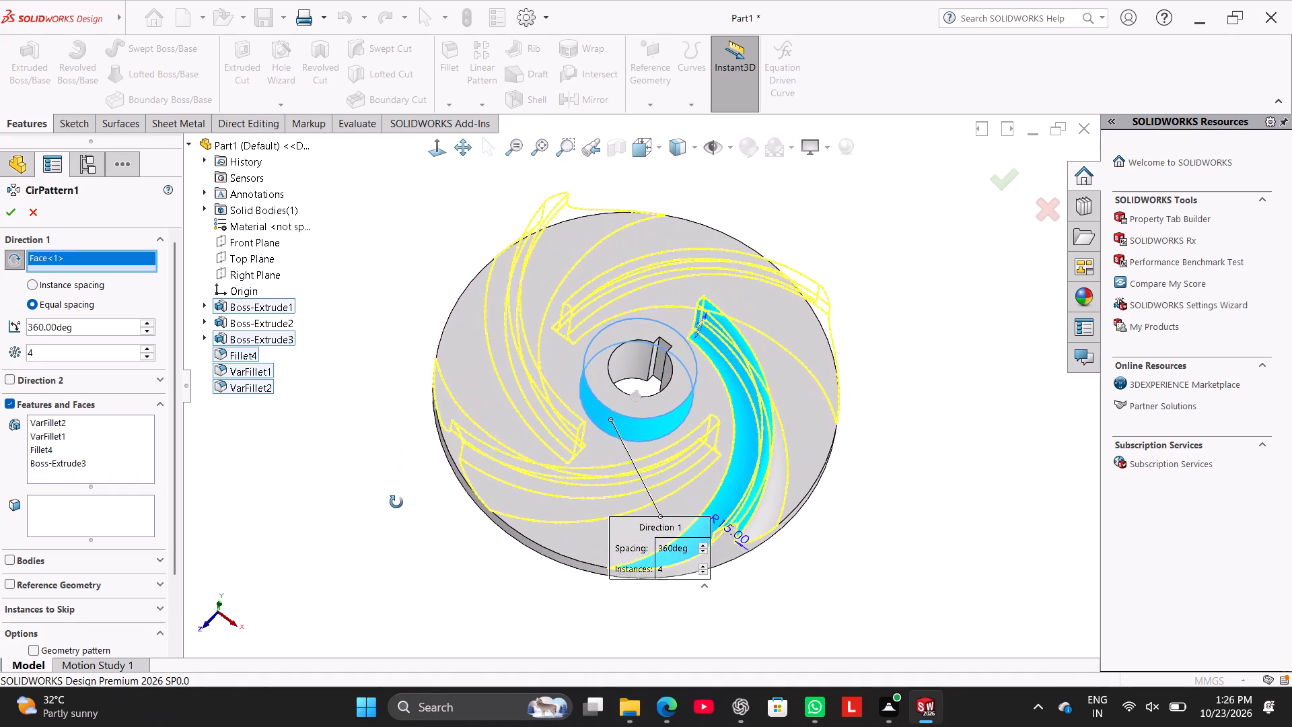
middle_drag(396, 502, 390, 503)
Set the circular pattern to 3 instances and create it.
double_click(105, 347)
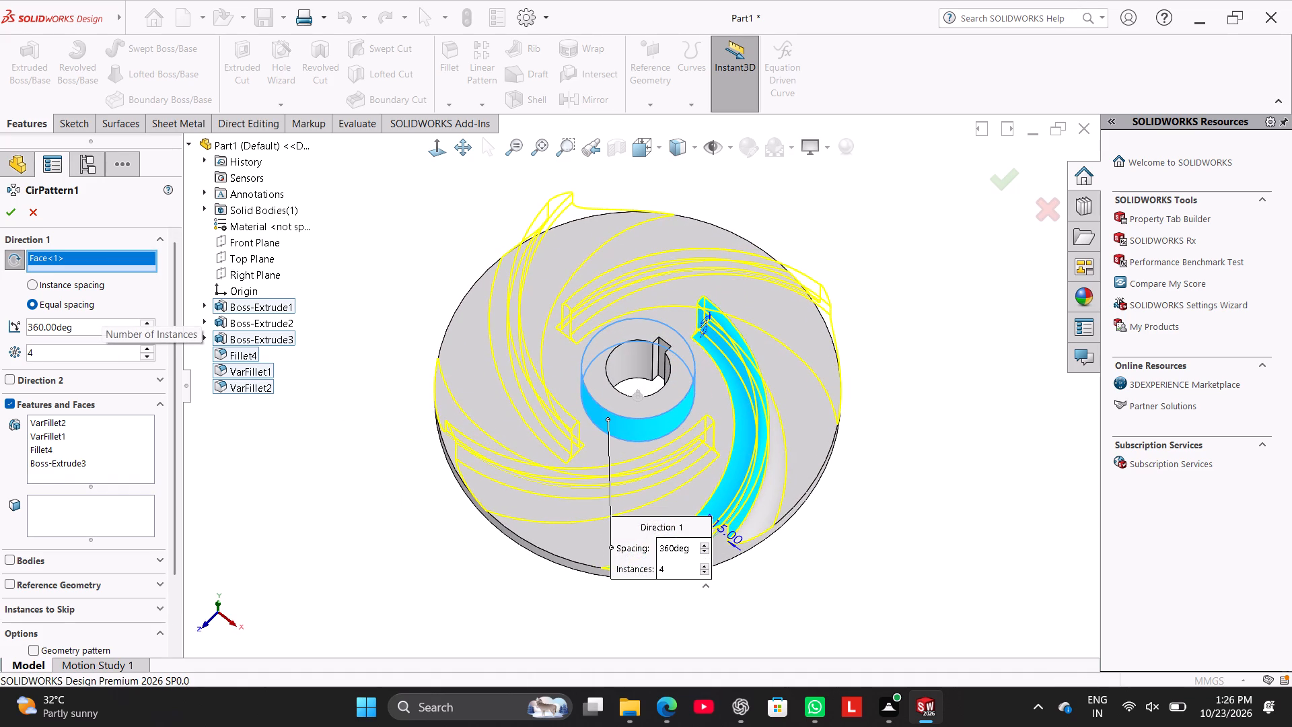
key(BackSpace)
key(3)
key(Return)
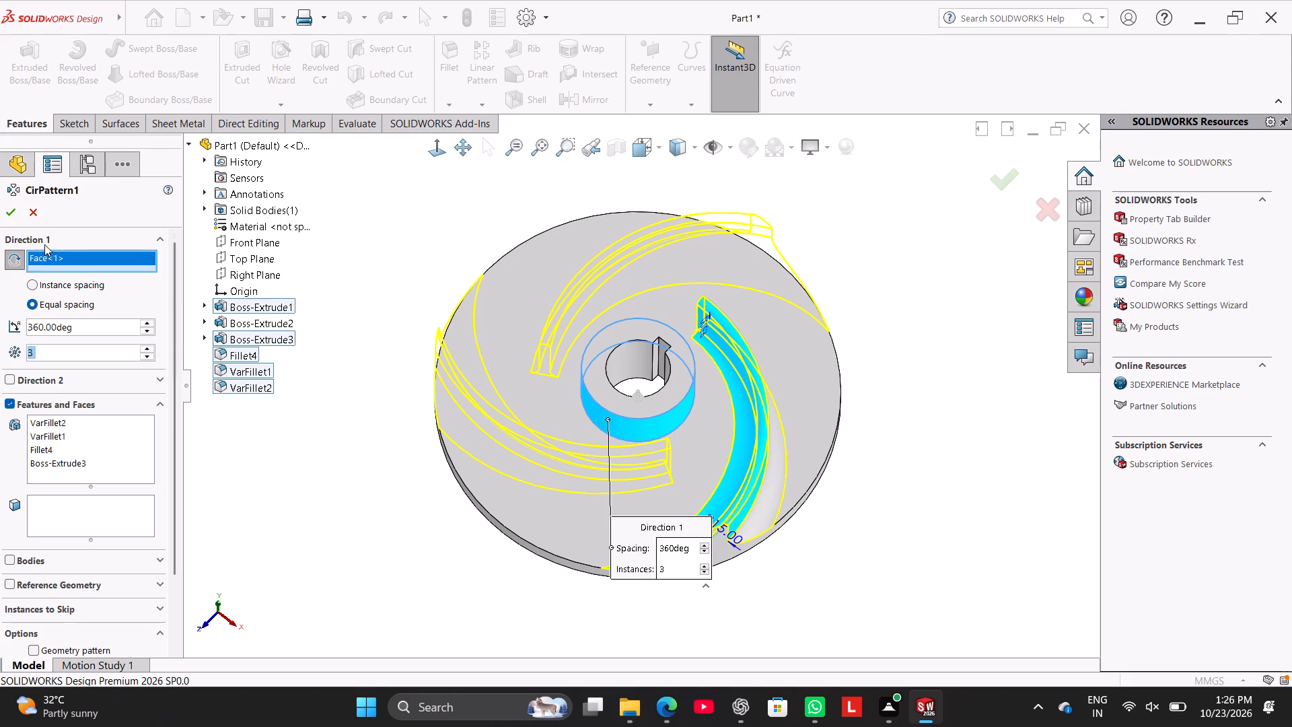
click(10, 205)
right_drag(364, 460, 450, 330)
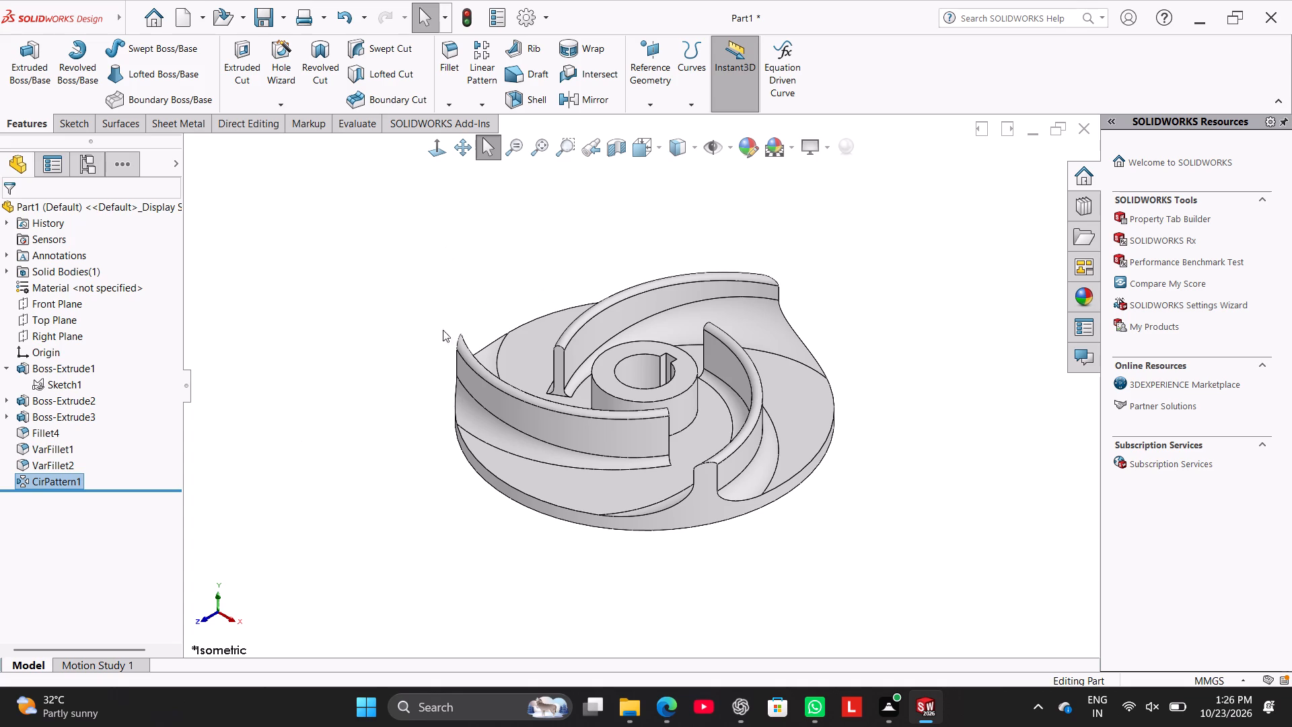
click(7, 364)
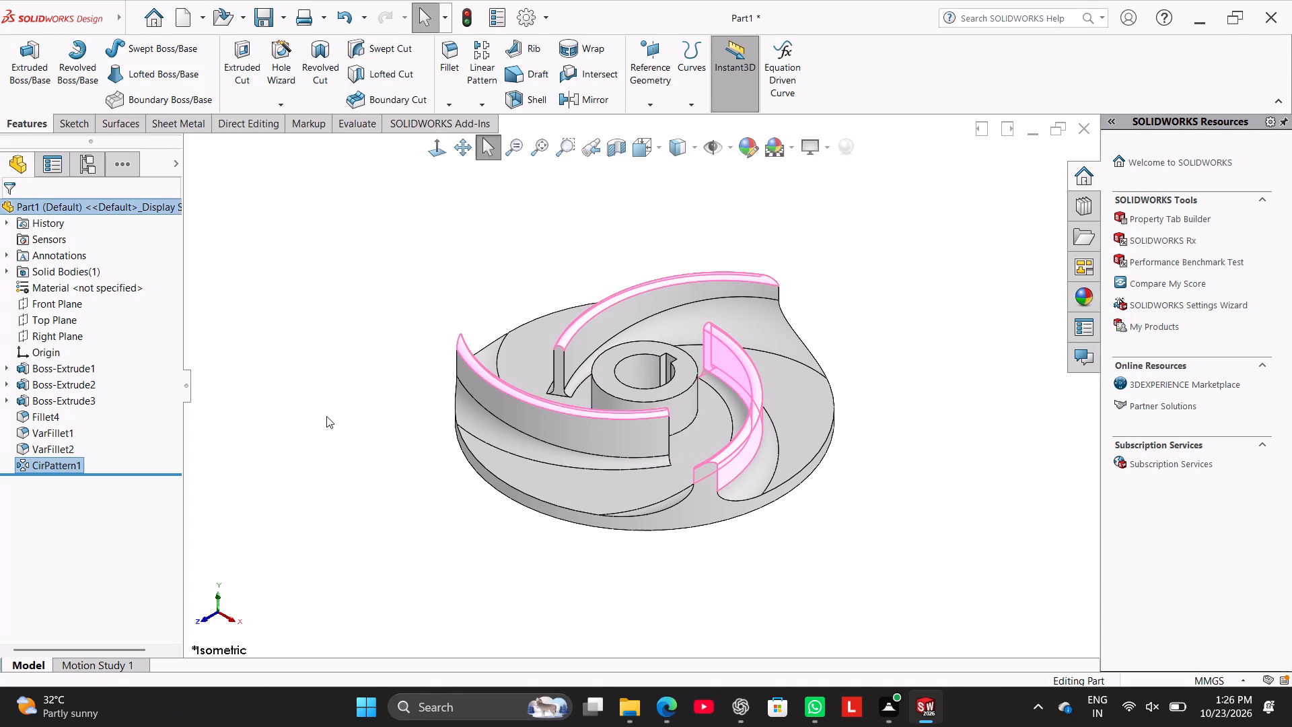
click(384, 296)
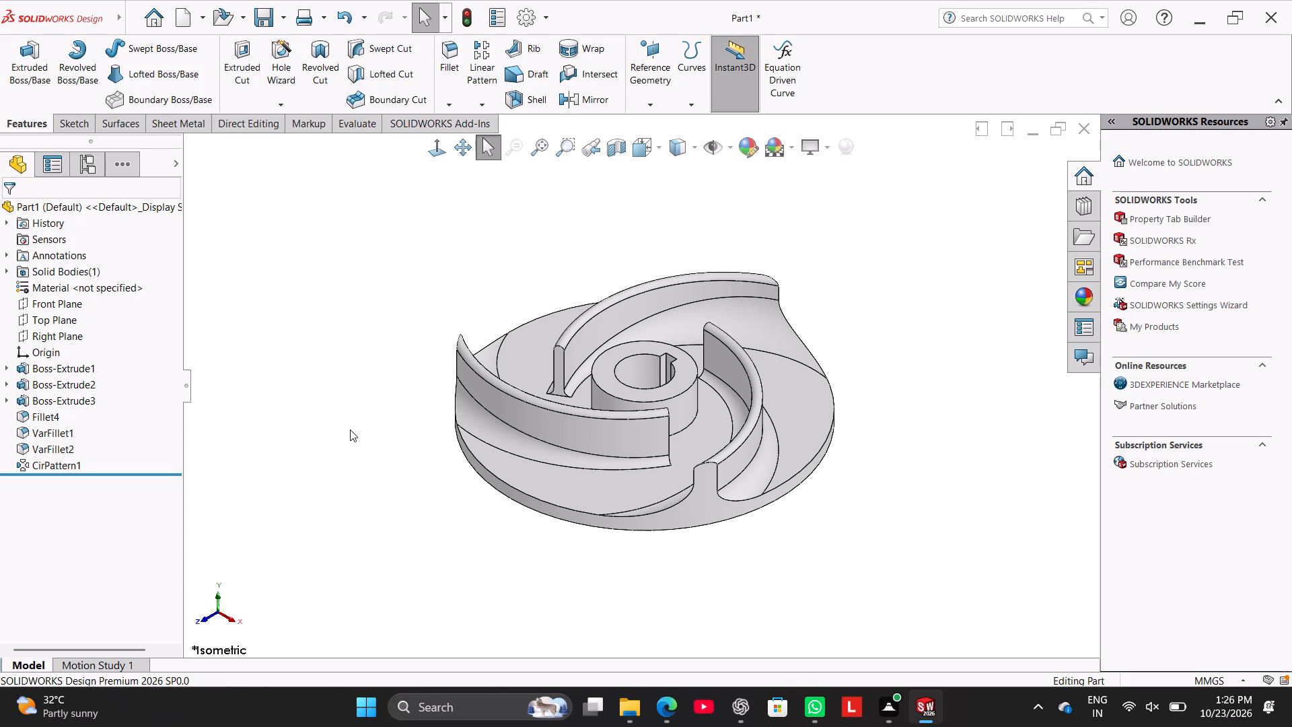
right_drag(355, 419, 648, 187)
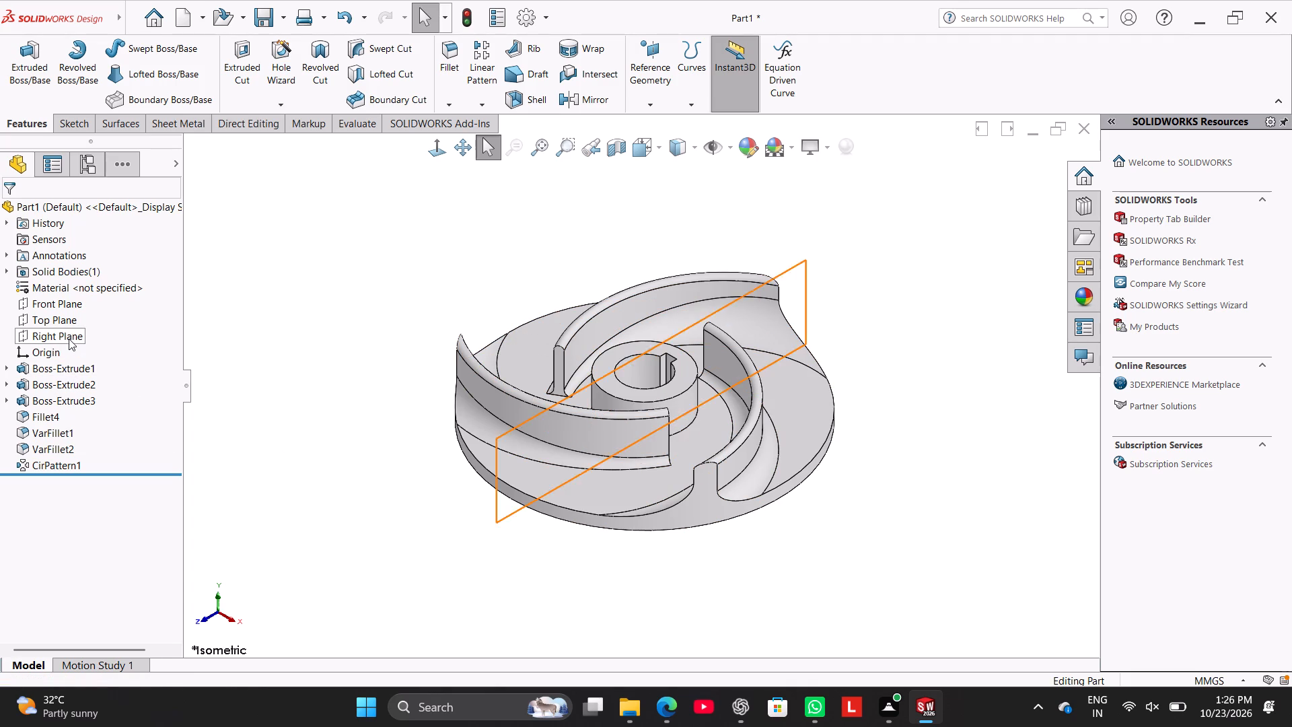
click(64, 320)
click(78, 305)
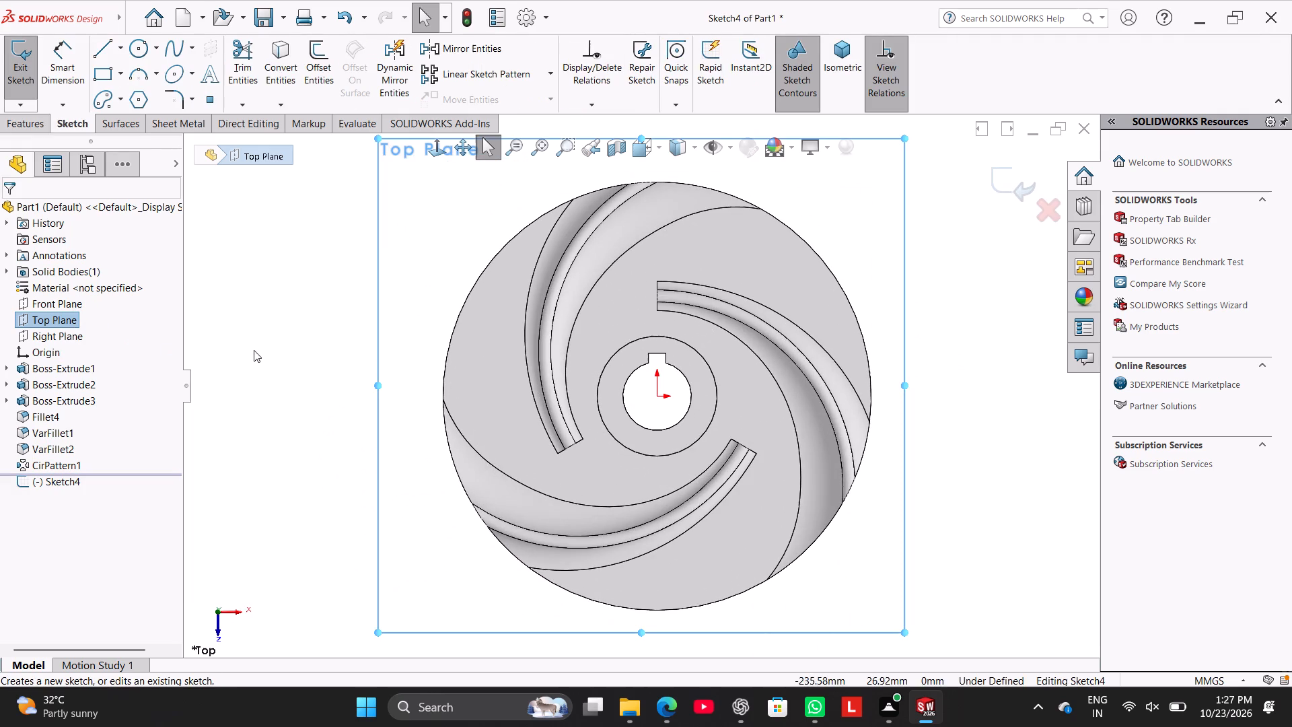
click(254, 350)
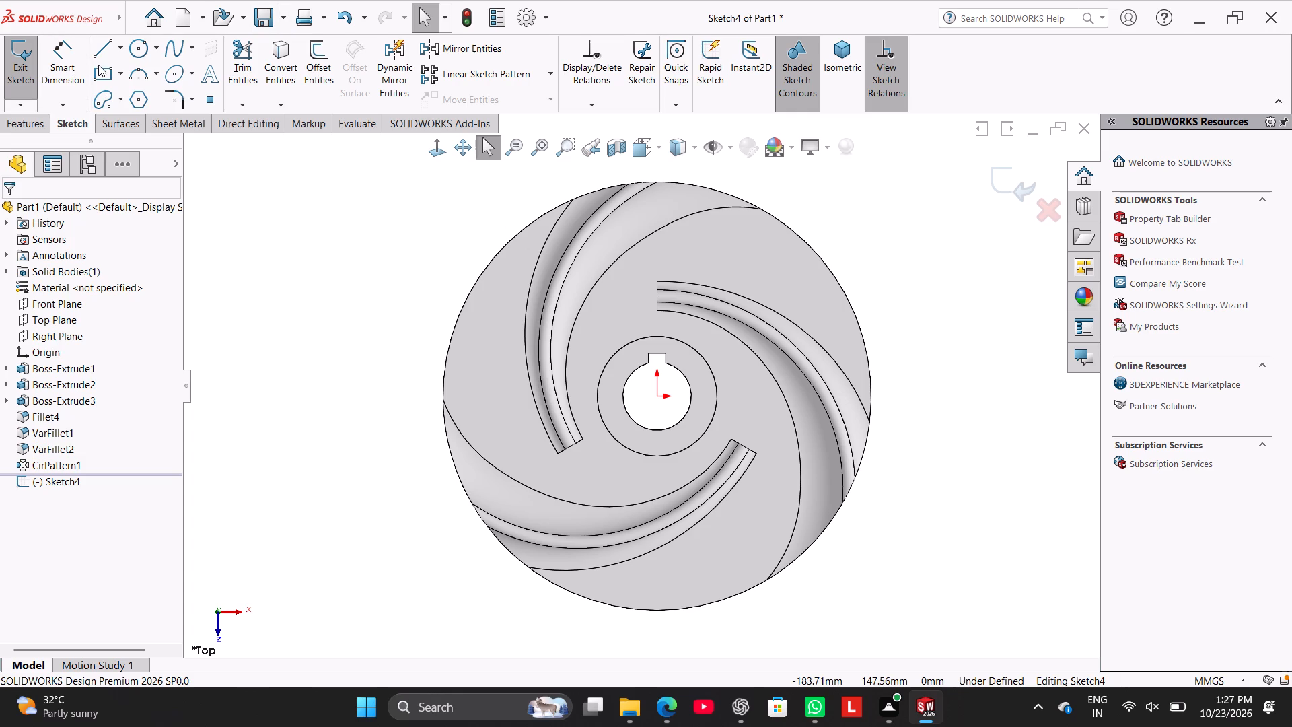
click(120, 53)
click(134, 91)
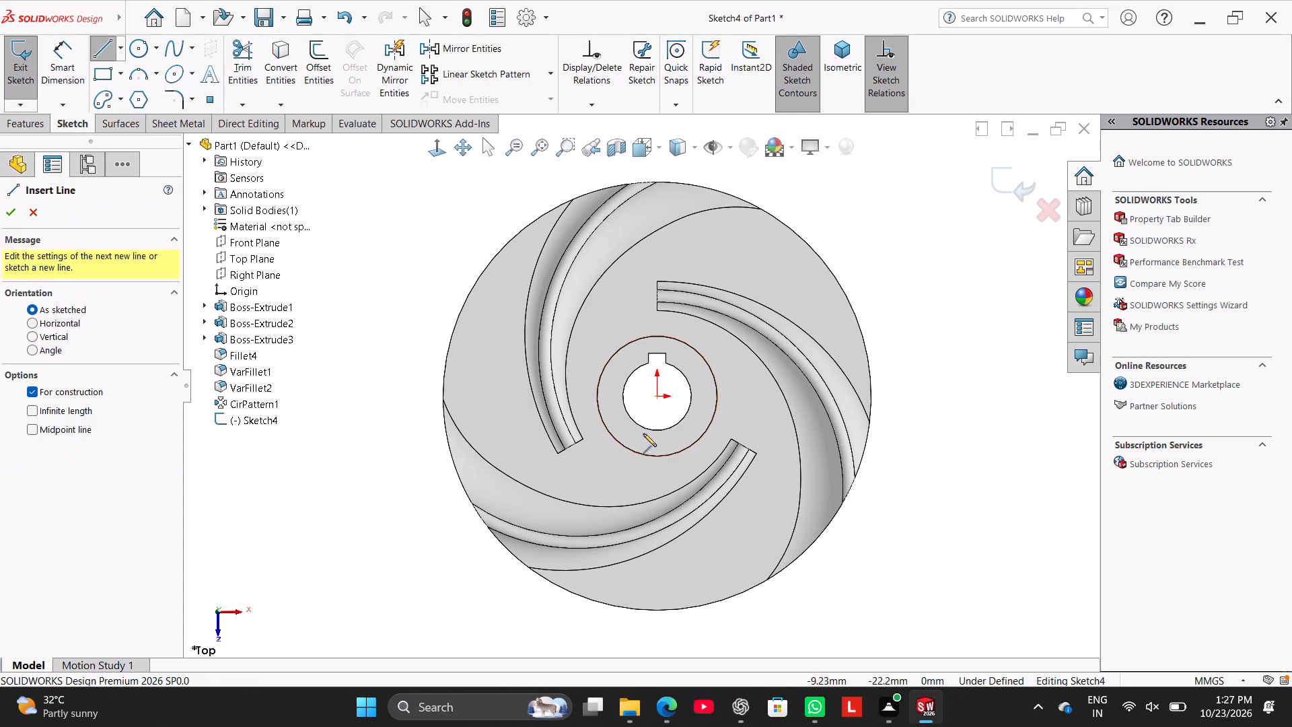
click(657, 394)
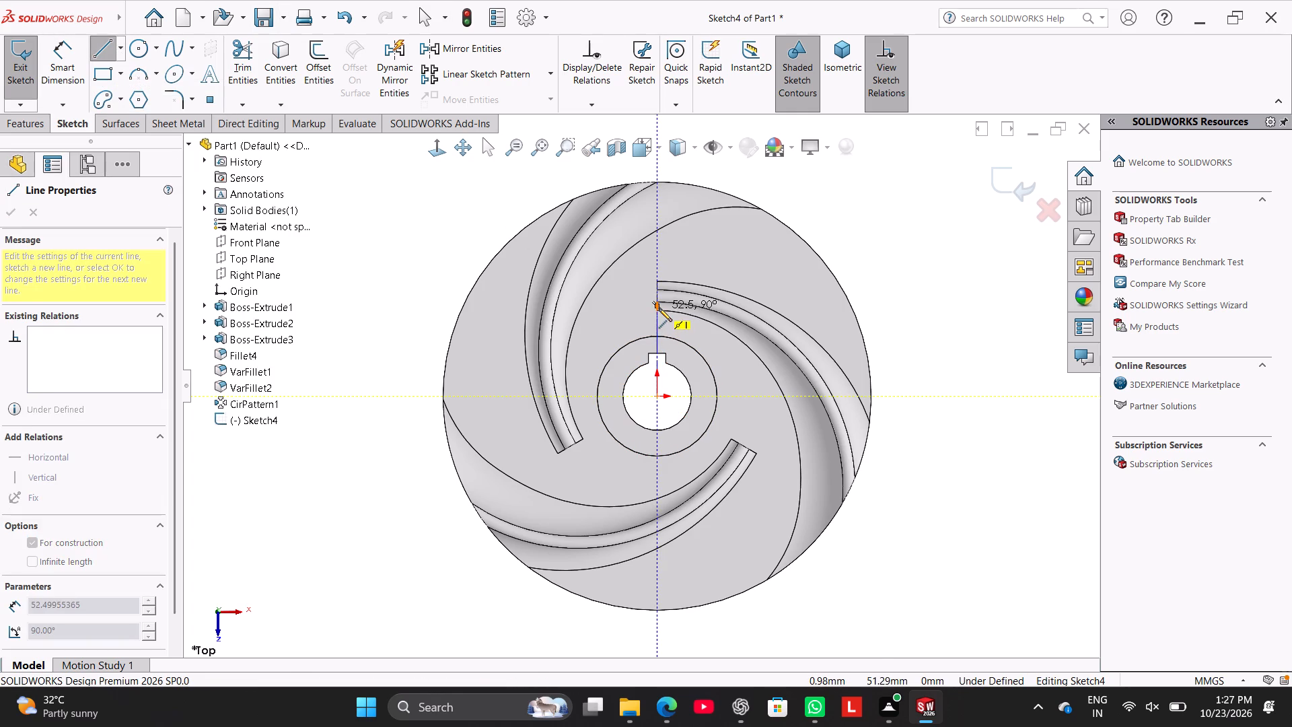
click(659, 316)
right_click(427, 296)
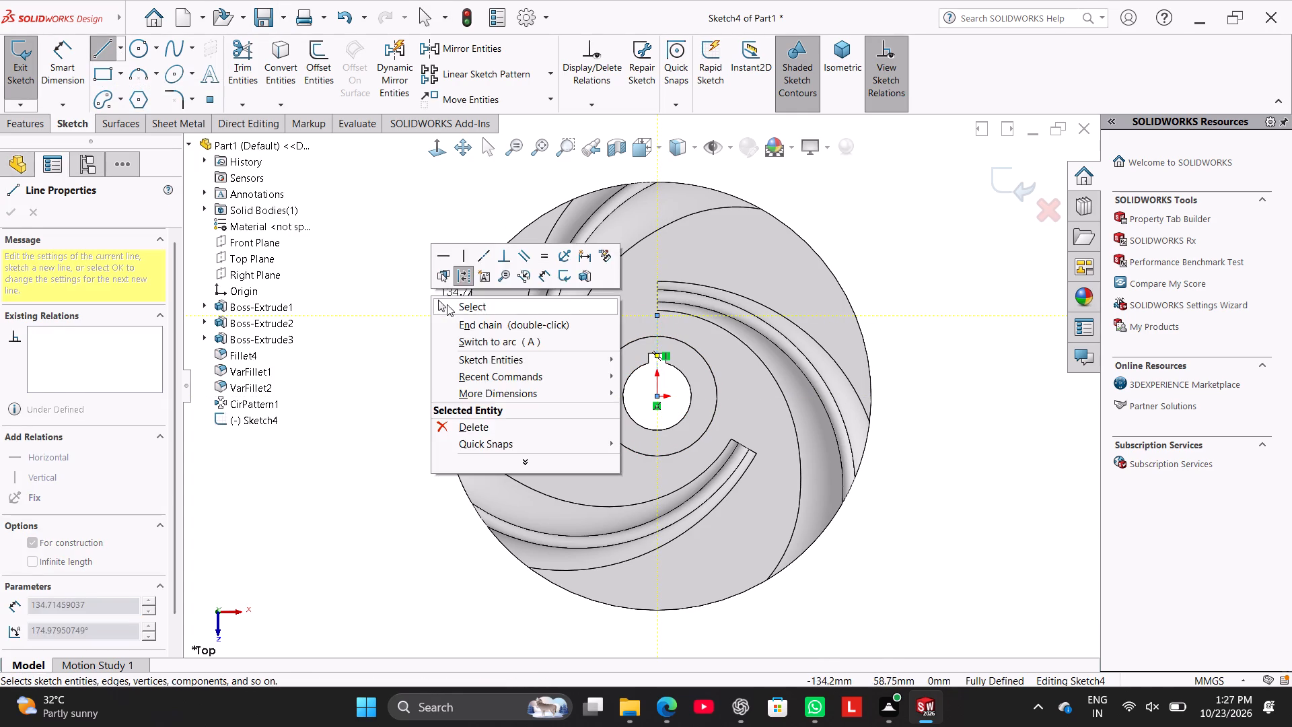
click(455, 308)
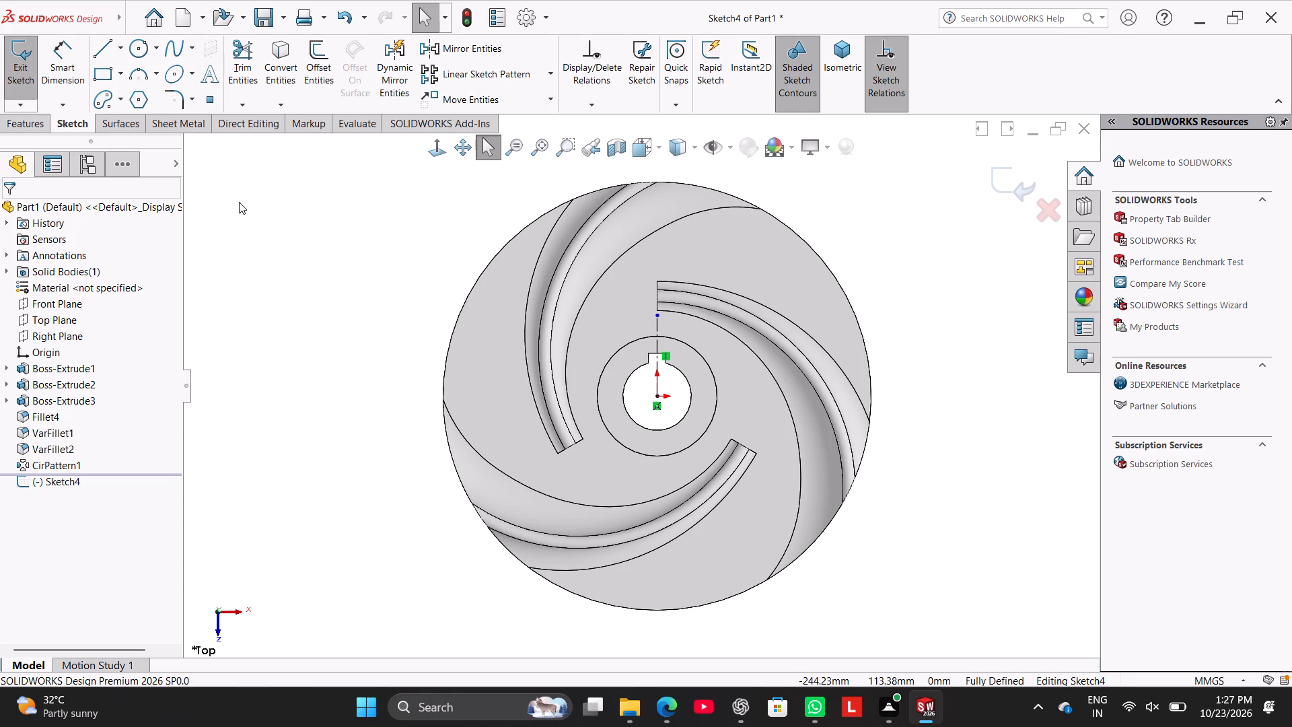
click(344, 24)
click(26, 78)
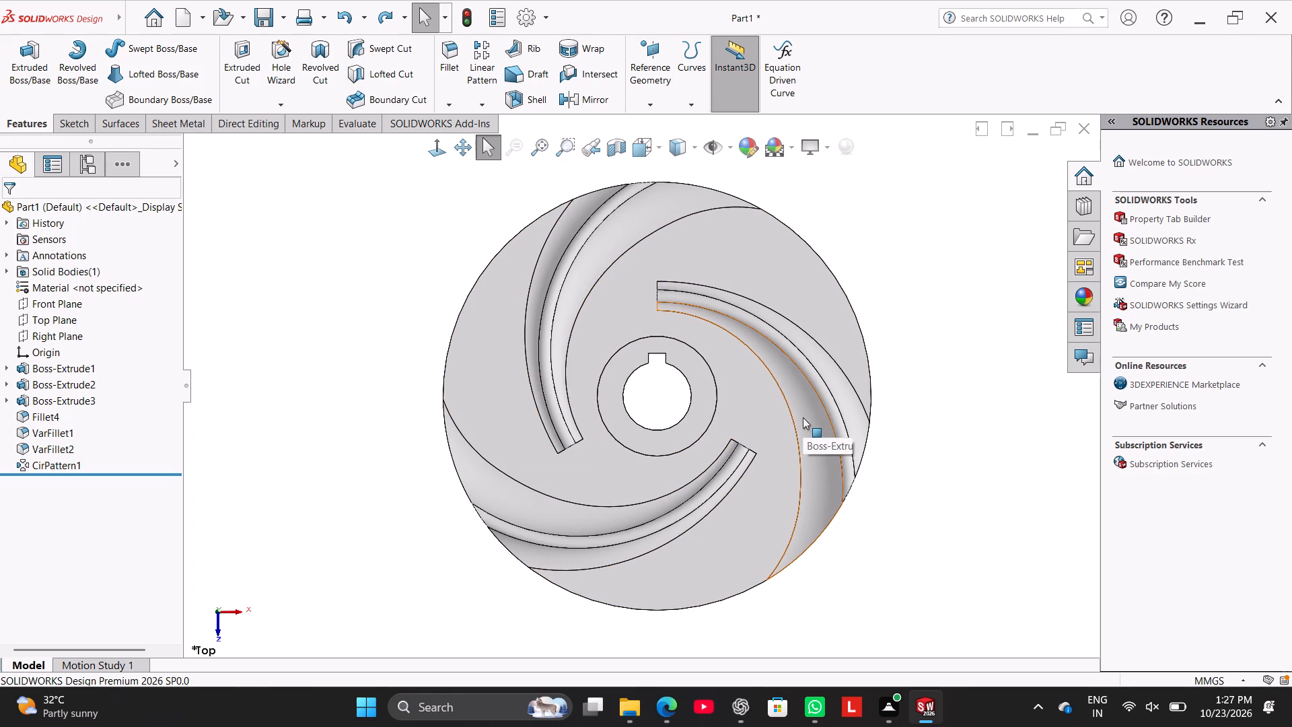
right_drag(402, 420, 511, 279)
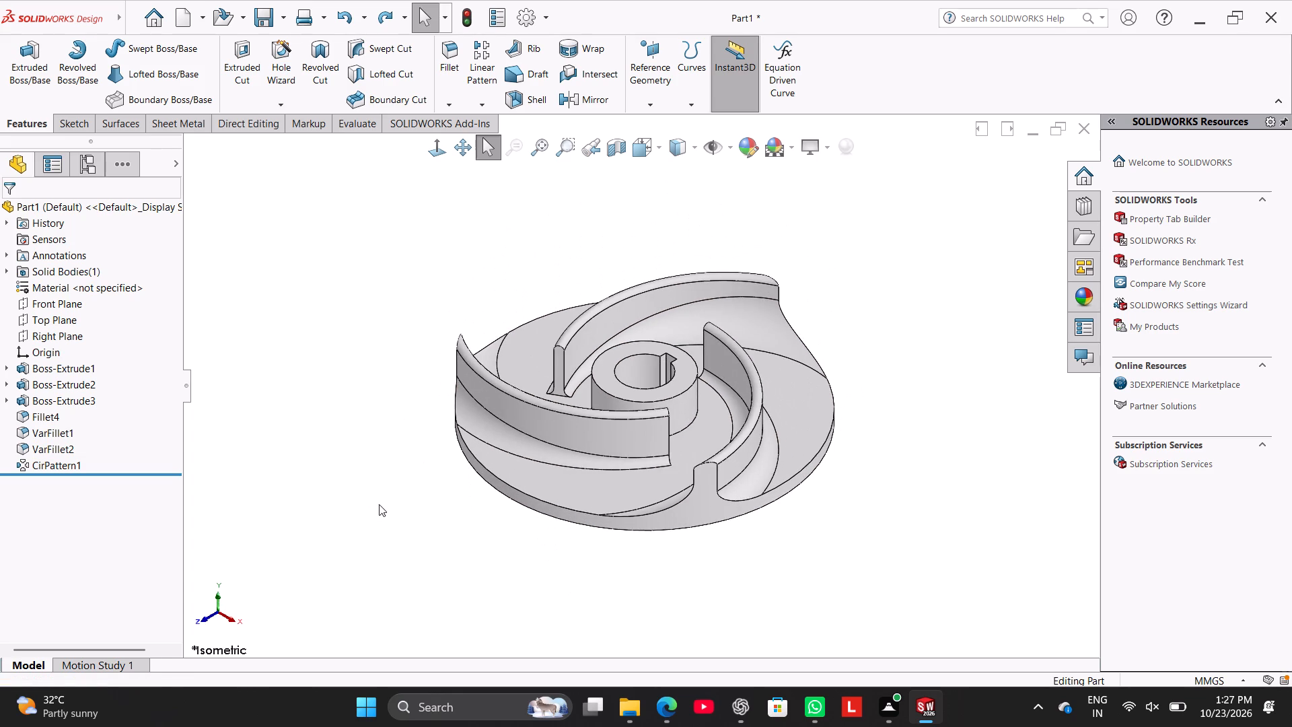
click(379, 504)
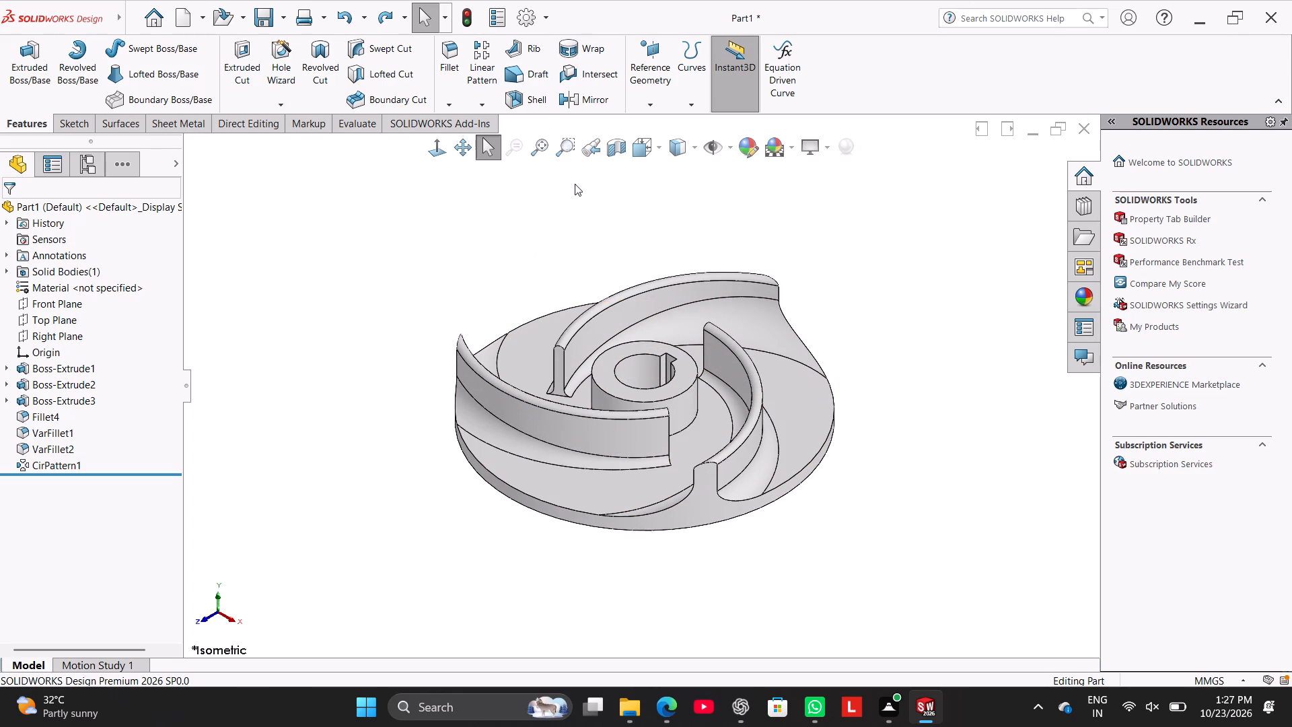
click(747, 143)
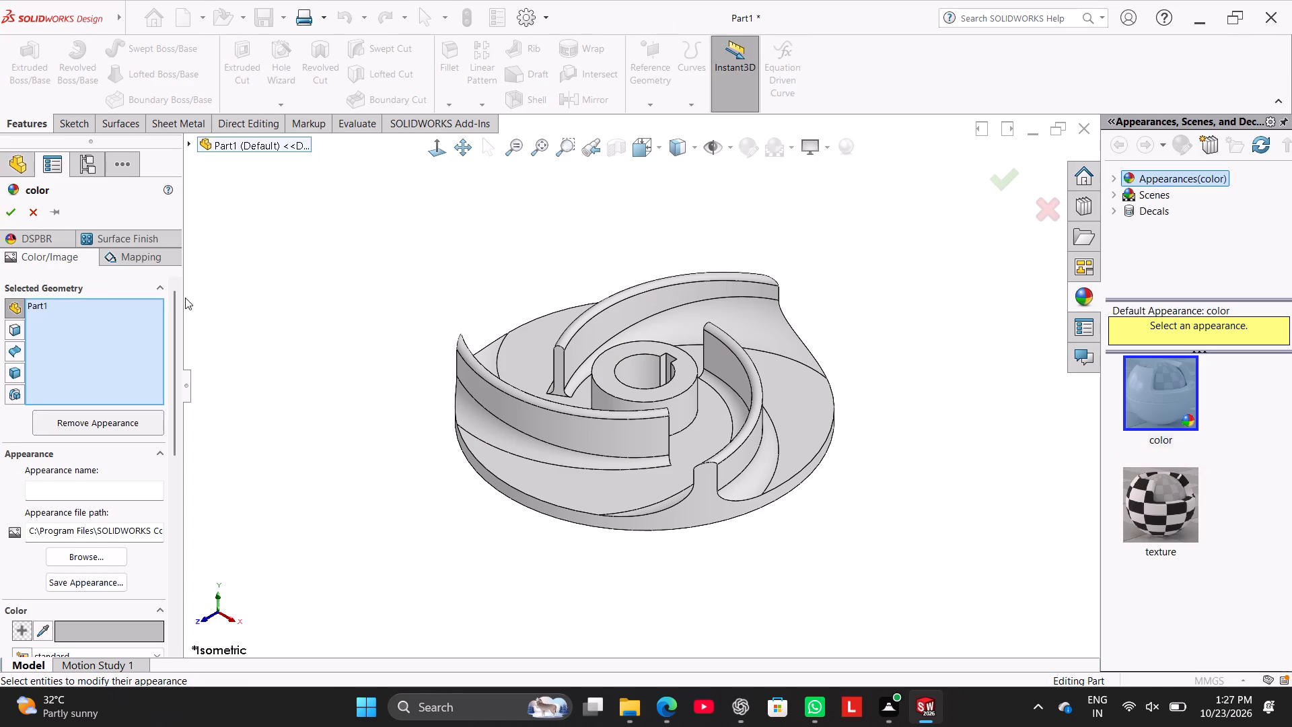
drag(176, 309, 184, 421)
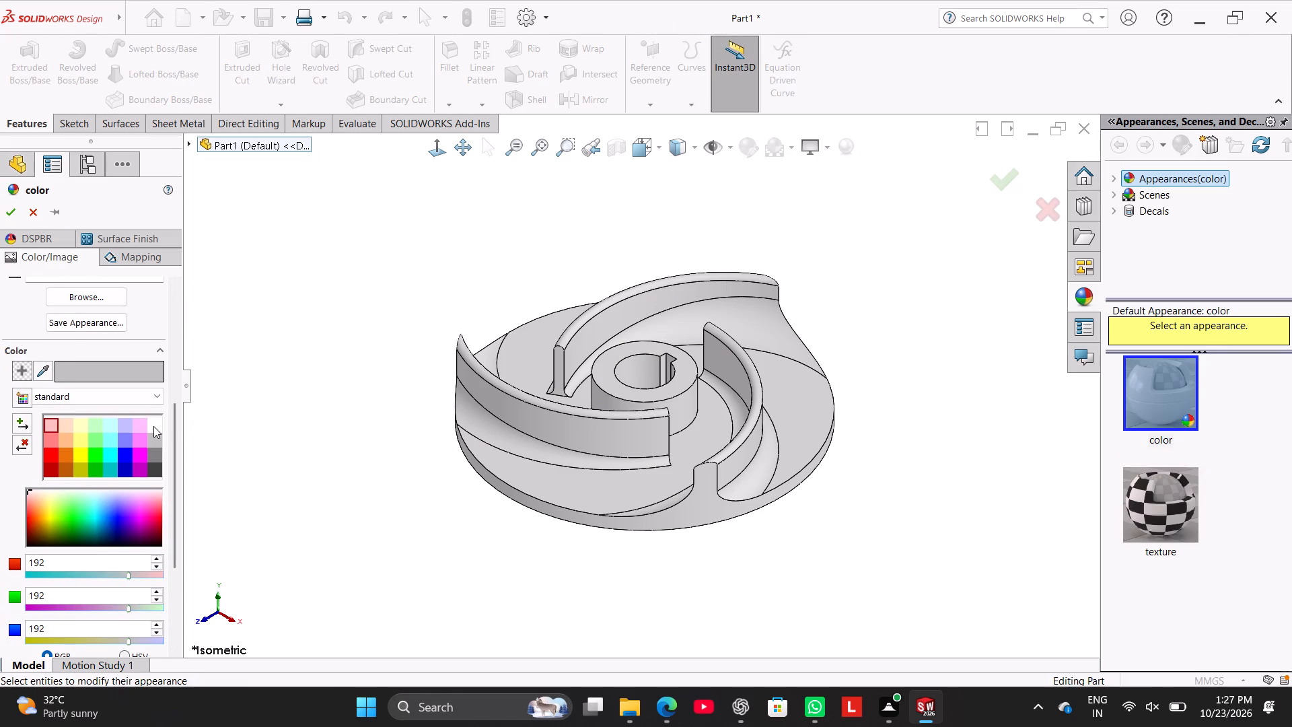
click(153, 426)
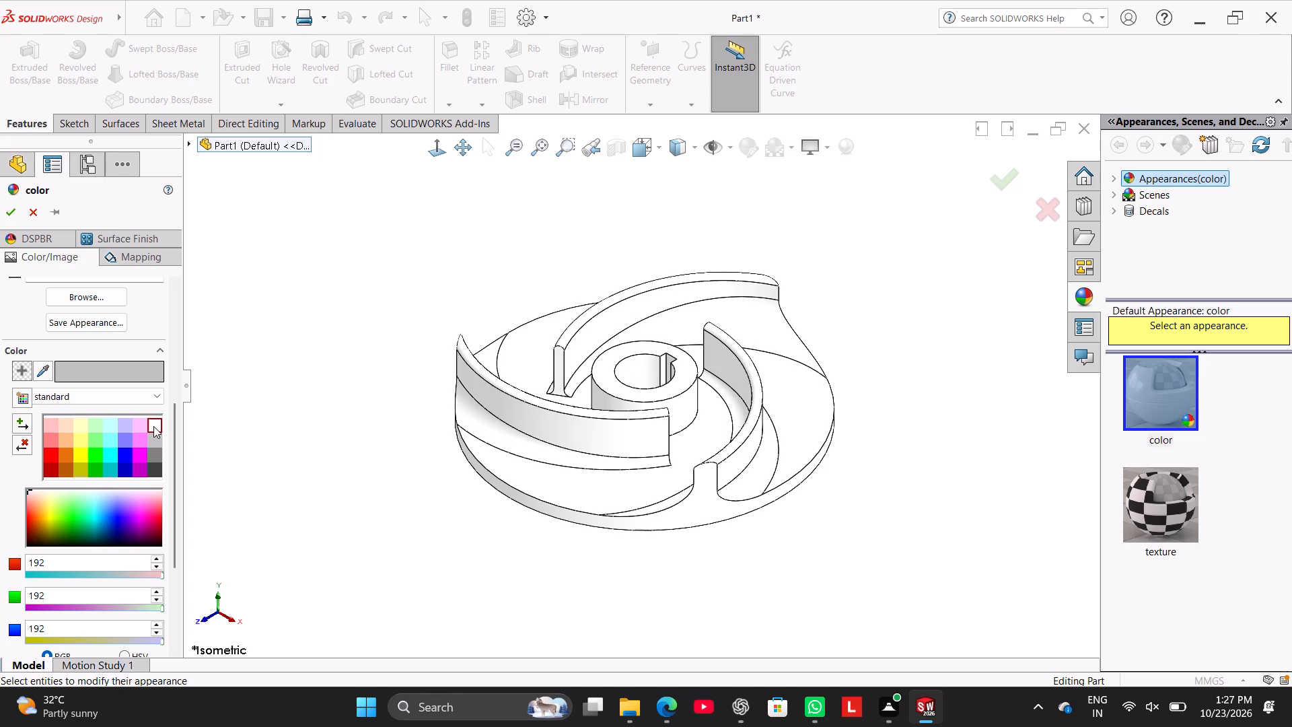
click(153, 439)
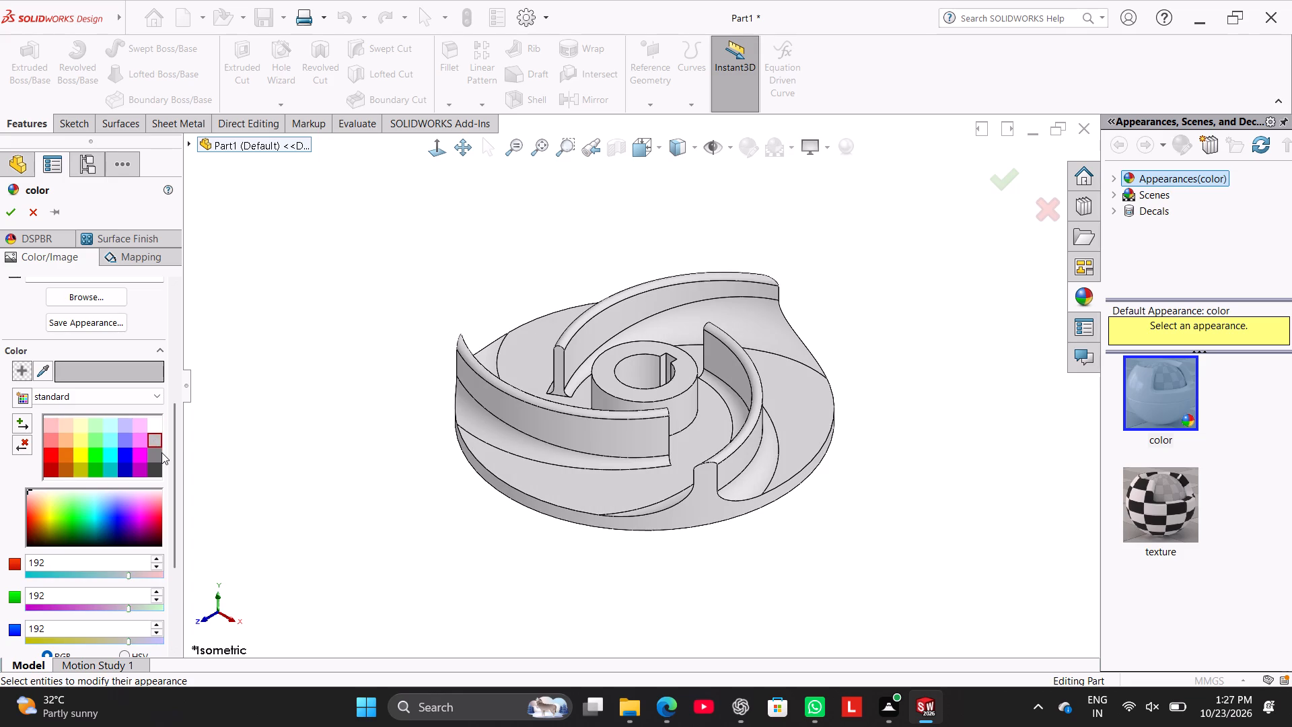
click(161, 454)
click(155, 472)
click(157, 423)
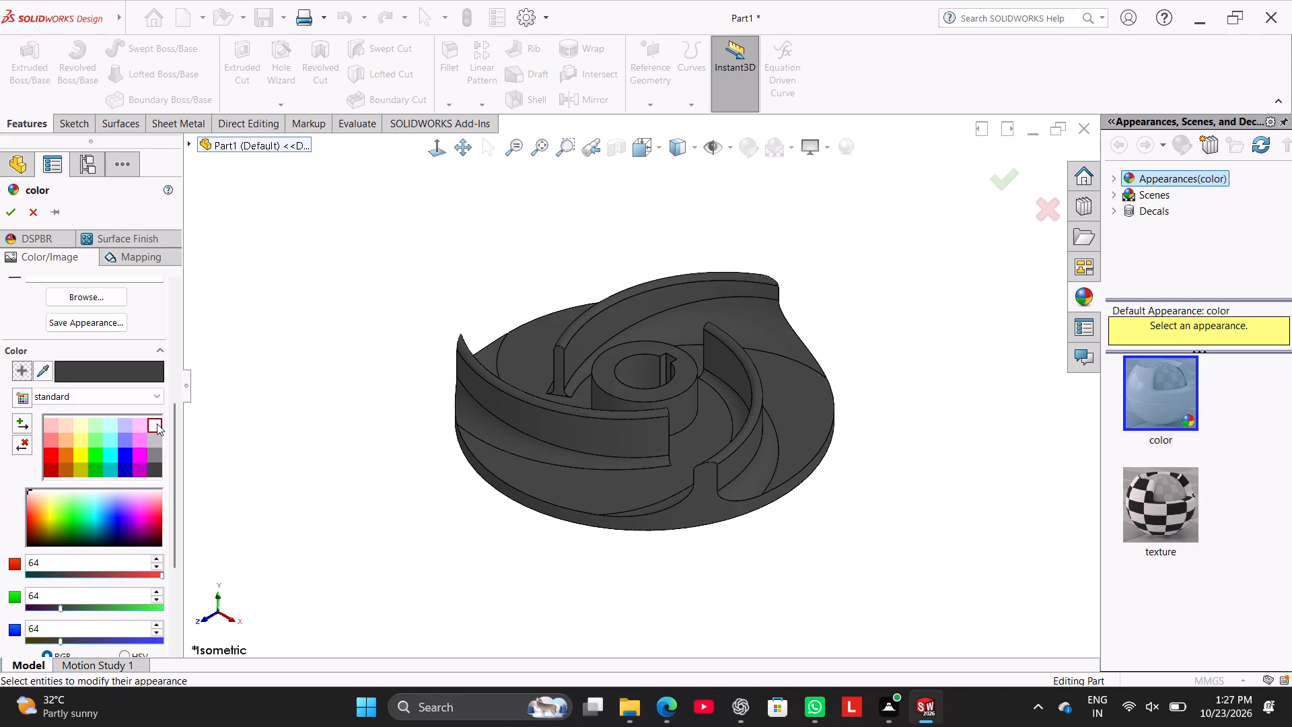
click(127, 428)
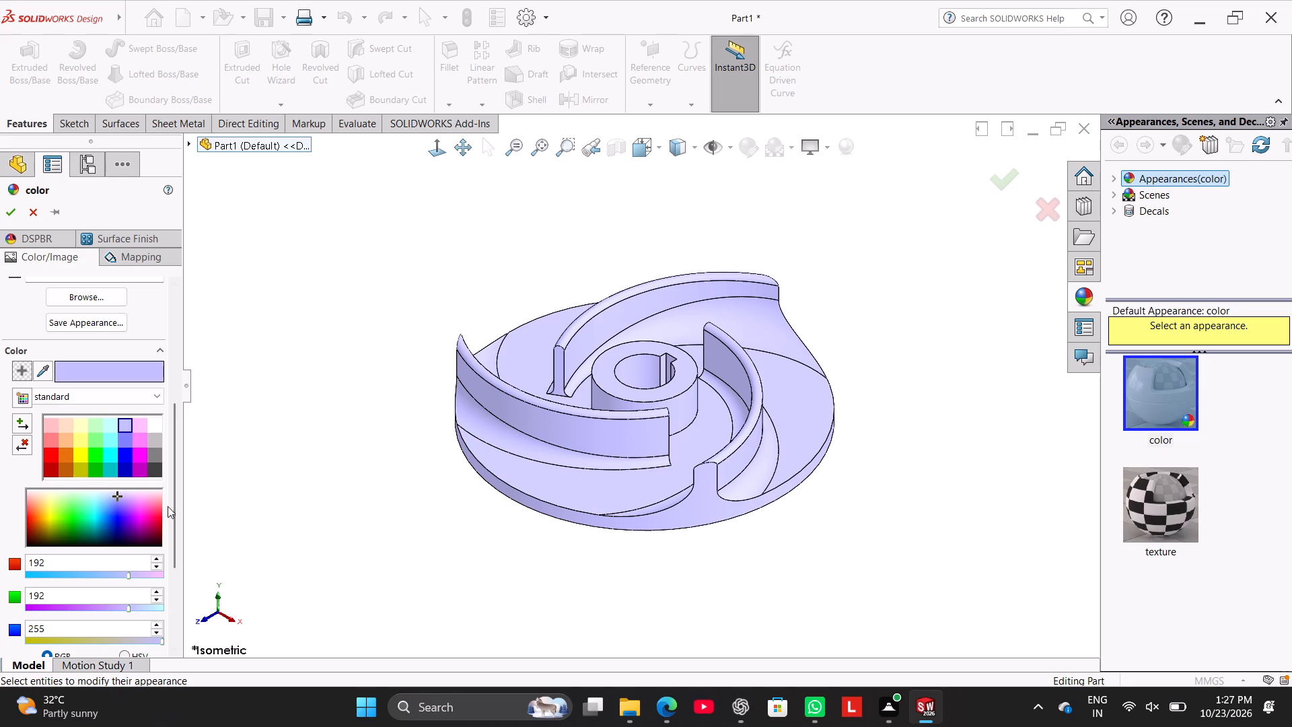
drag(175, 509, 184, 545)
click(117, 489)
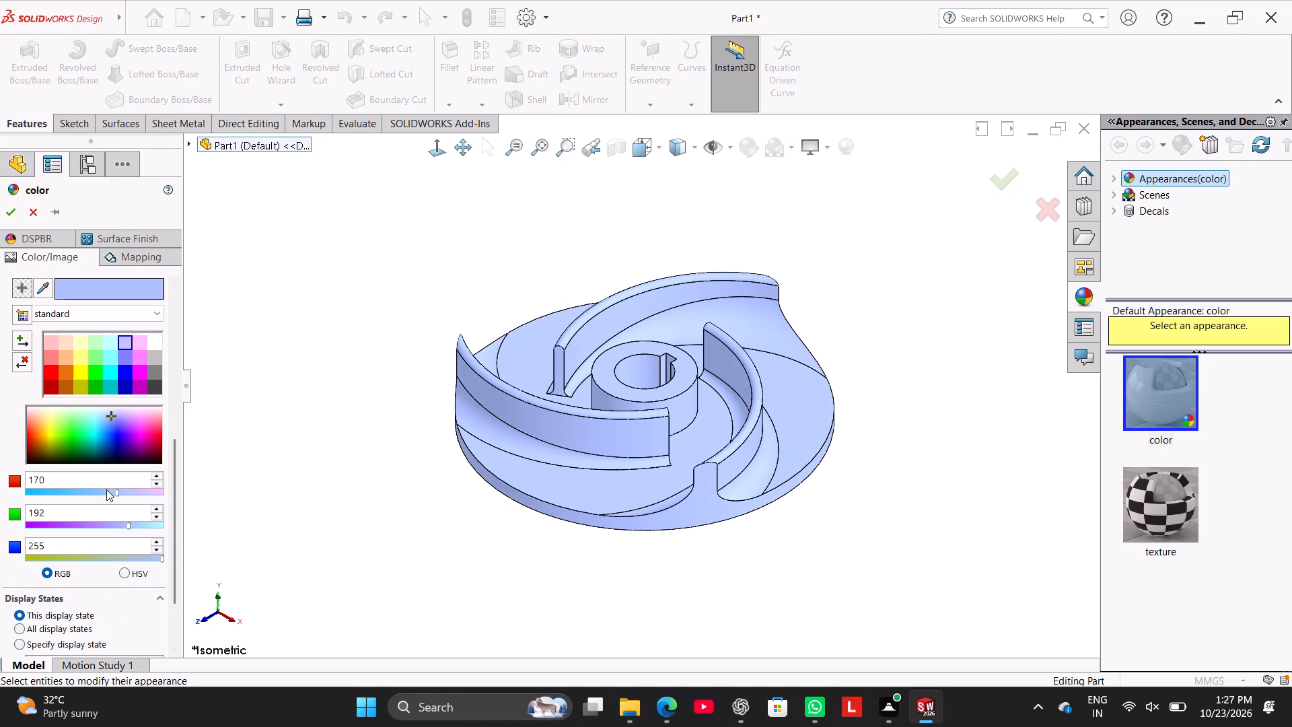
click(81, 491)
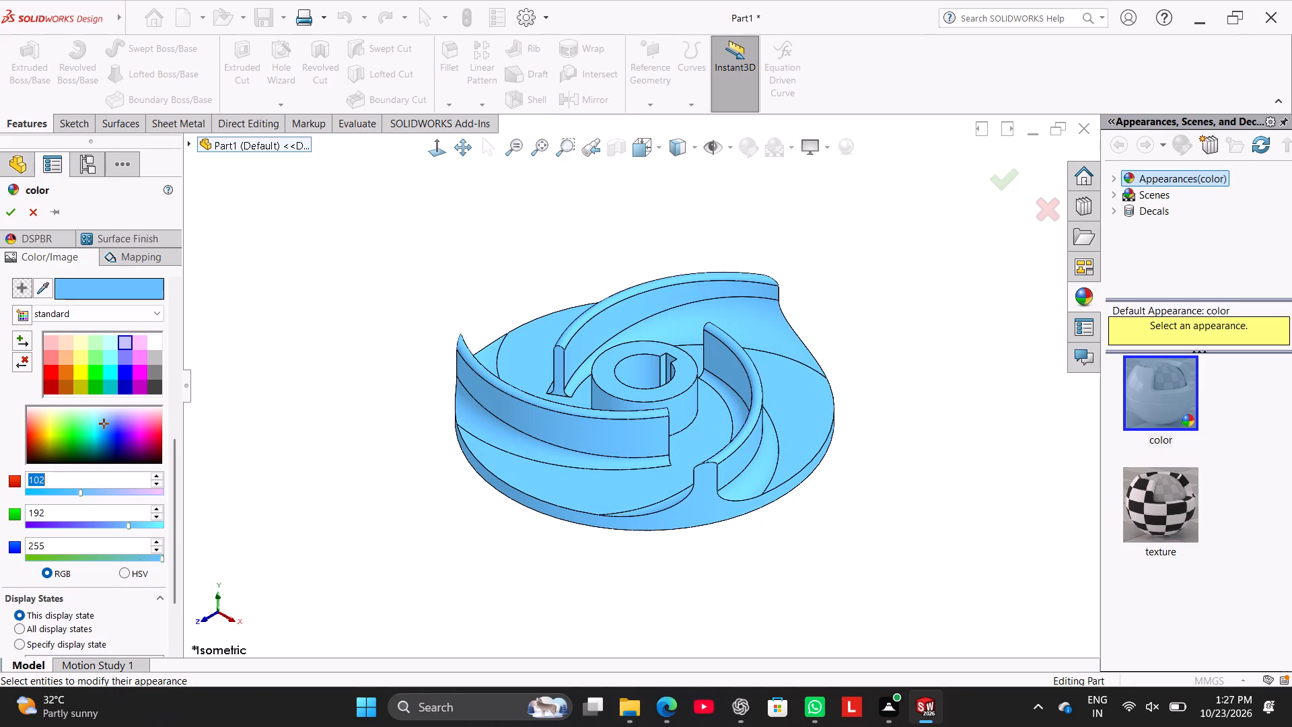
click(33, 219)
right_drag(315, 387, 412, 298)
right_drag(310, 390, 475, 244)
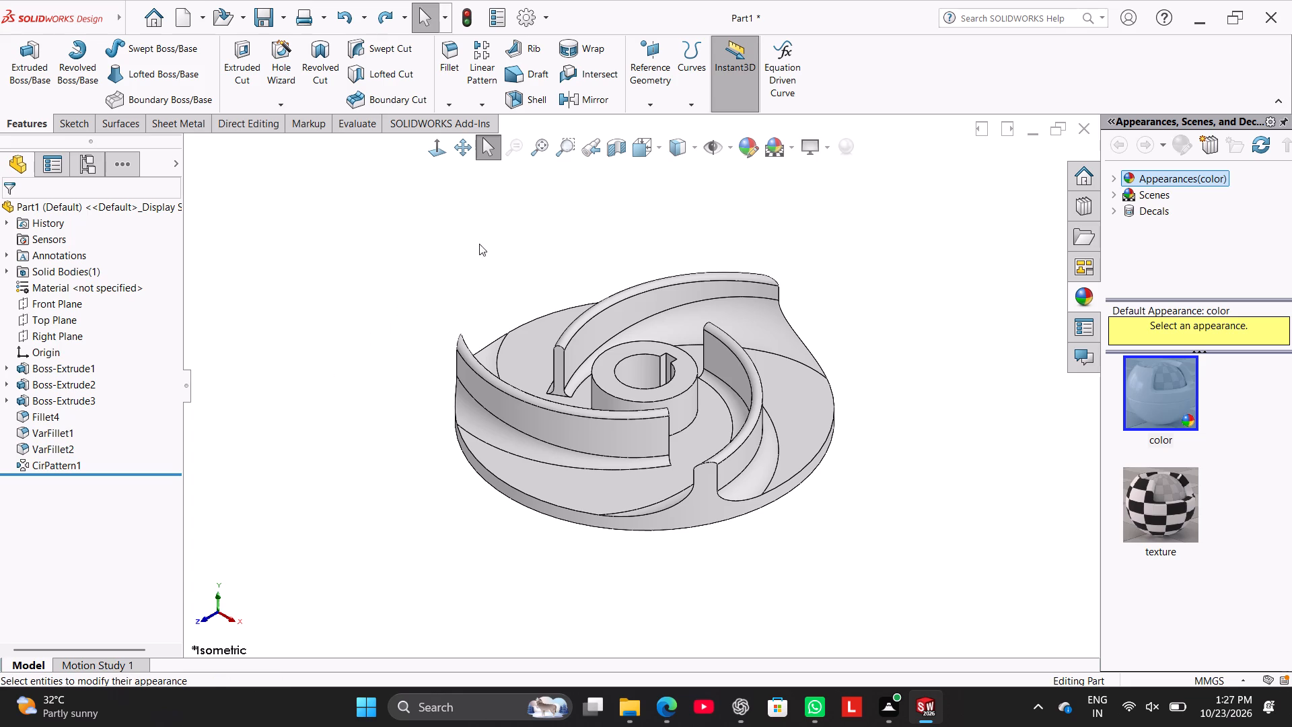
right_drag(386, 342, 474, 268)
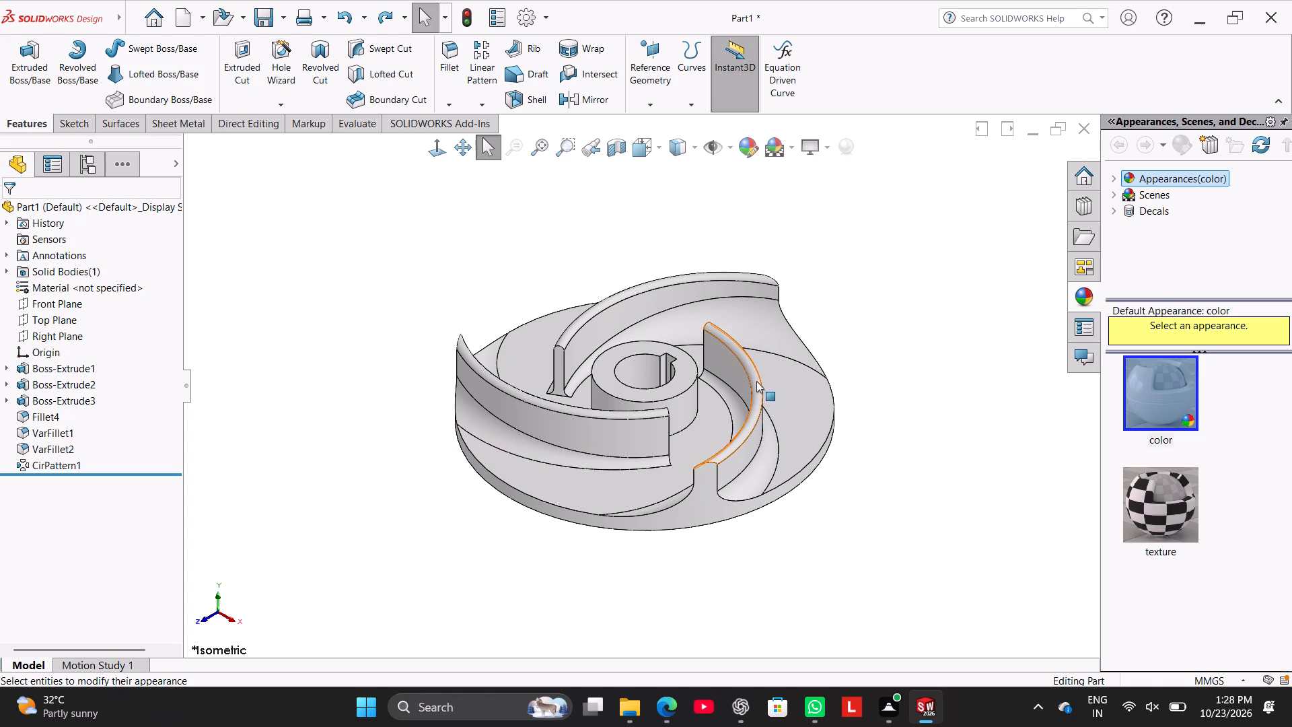
Save the part under the name Spiral Flow Impeller as a SOLIDWORKS Part in the Belt Roller Support Assembly folder.
click(285, 11)
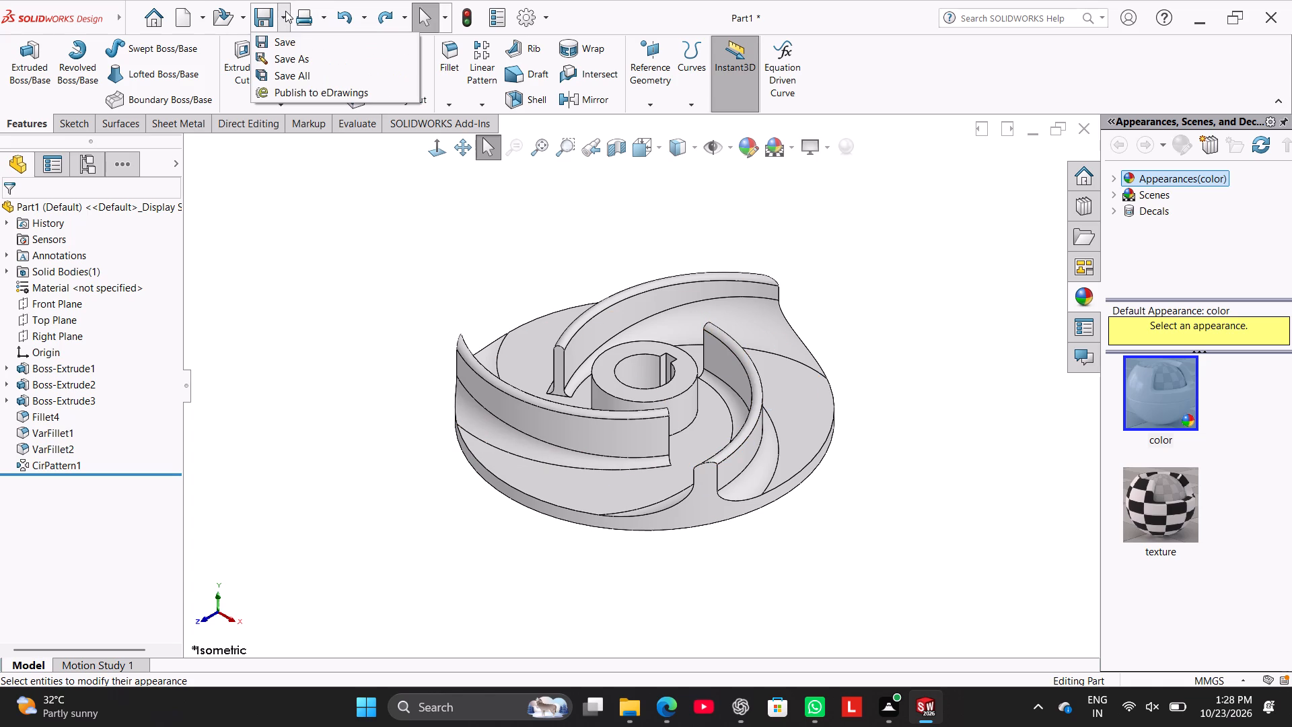
click(308, 57)
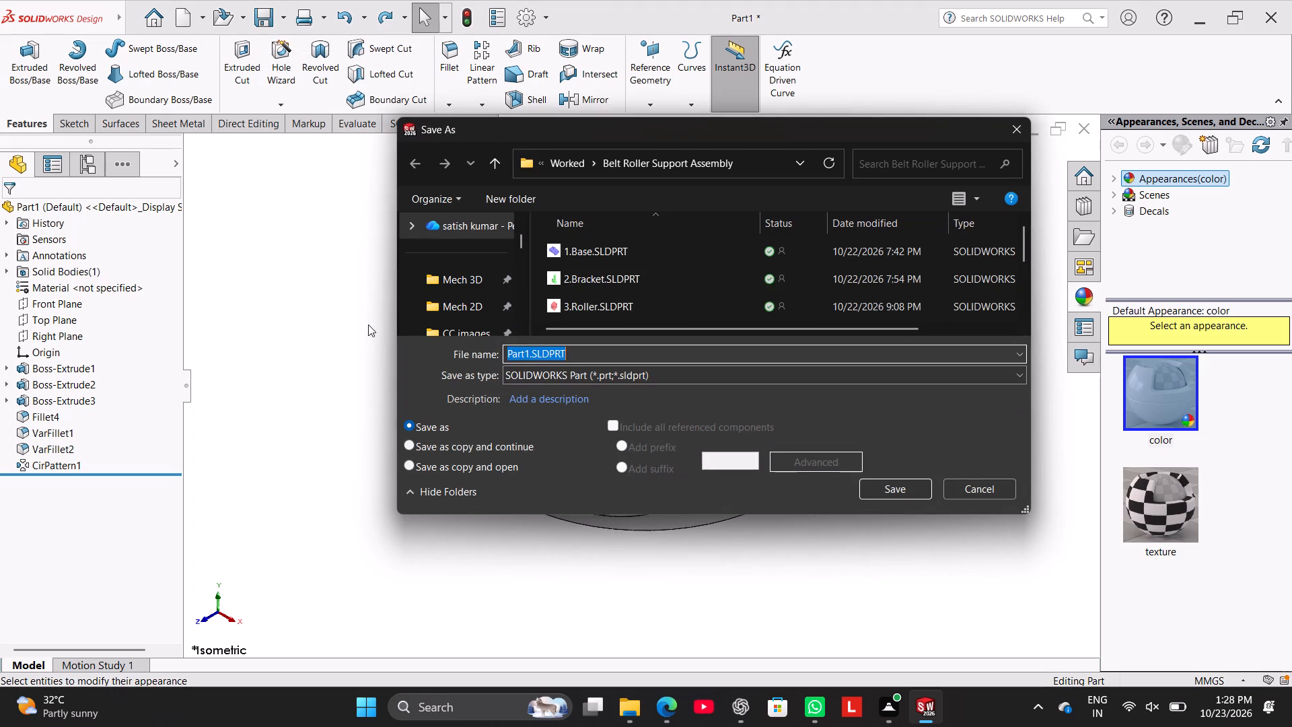
key(ctrl+v)
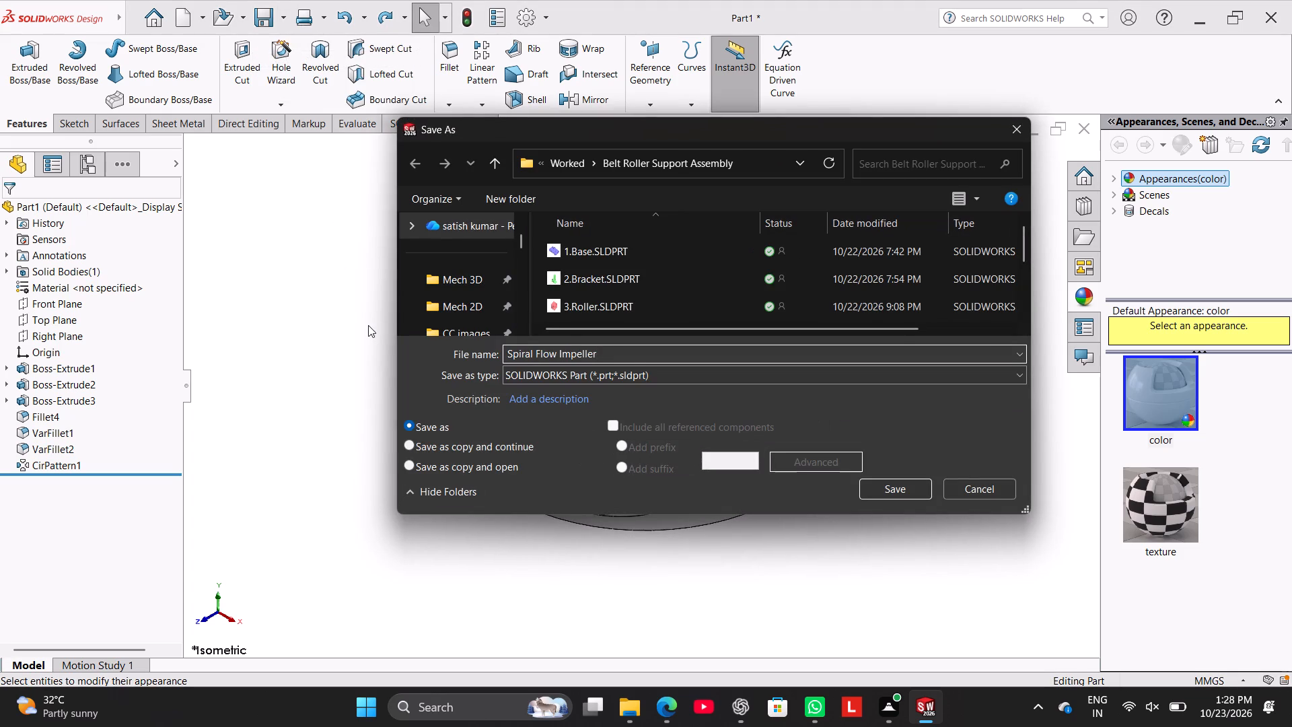
click(883, 484)
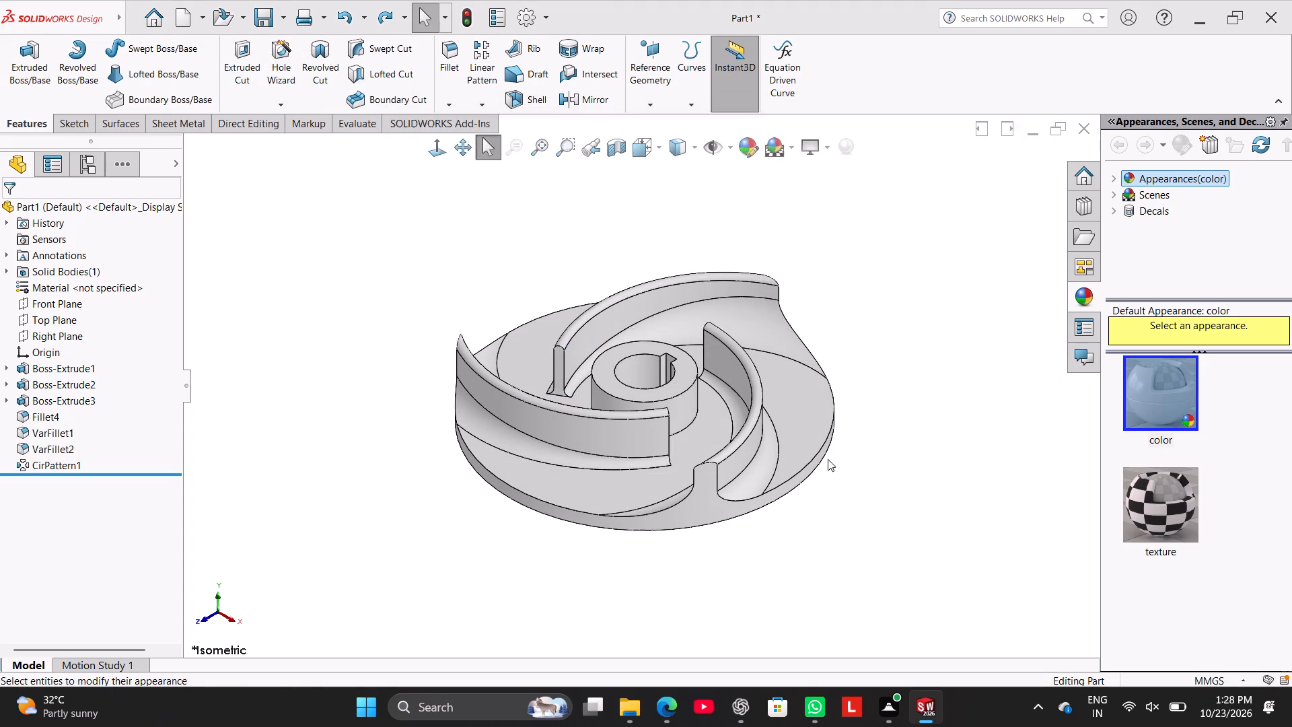
Save a PDF copy of the impeller as Spiral Flow Impeller.pdf in the same folder.
click(285, 13)
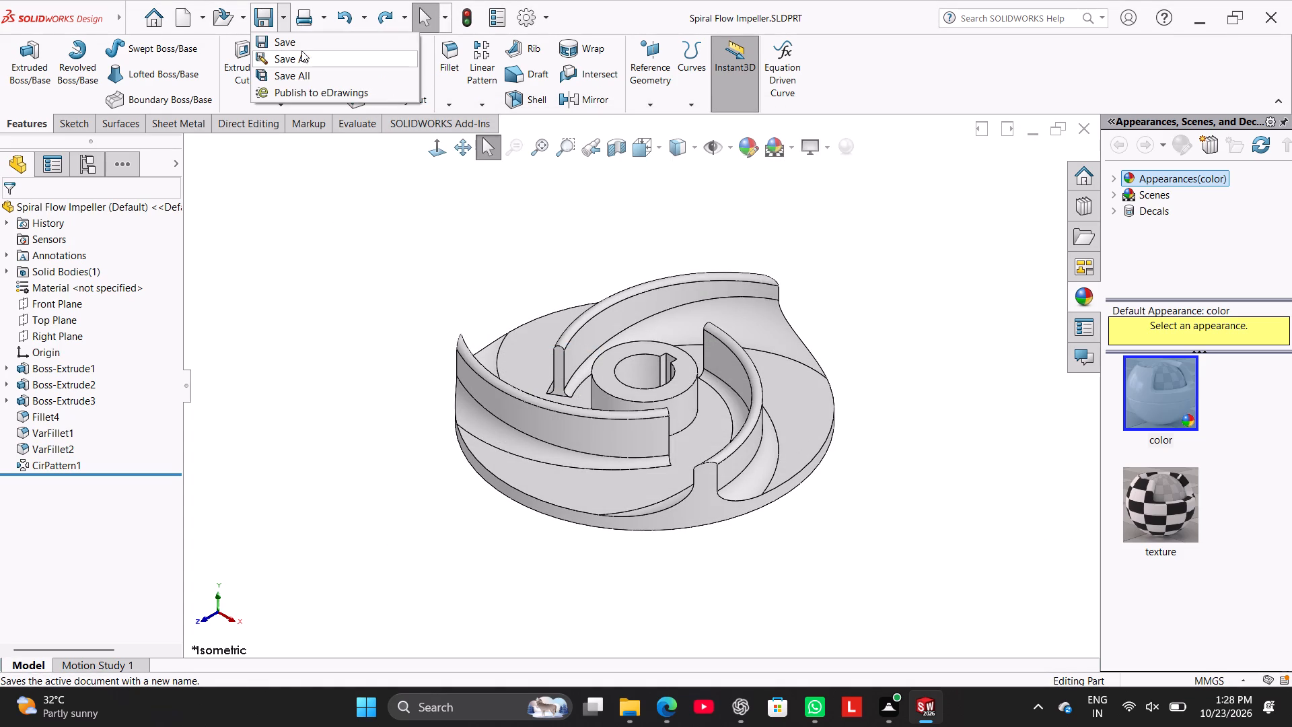
click(303, 55)
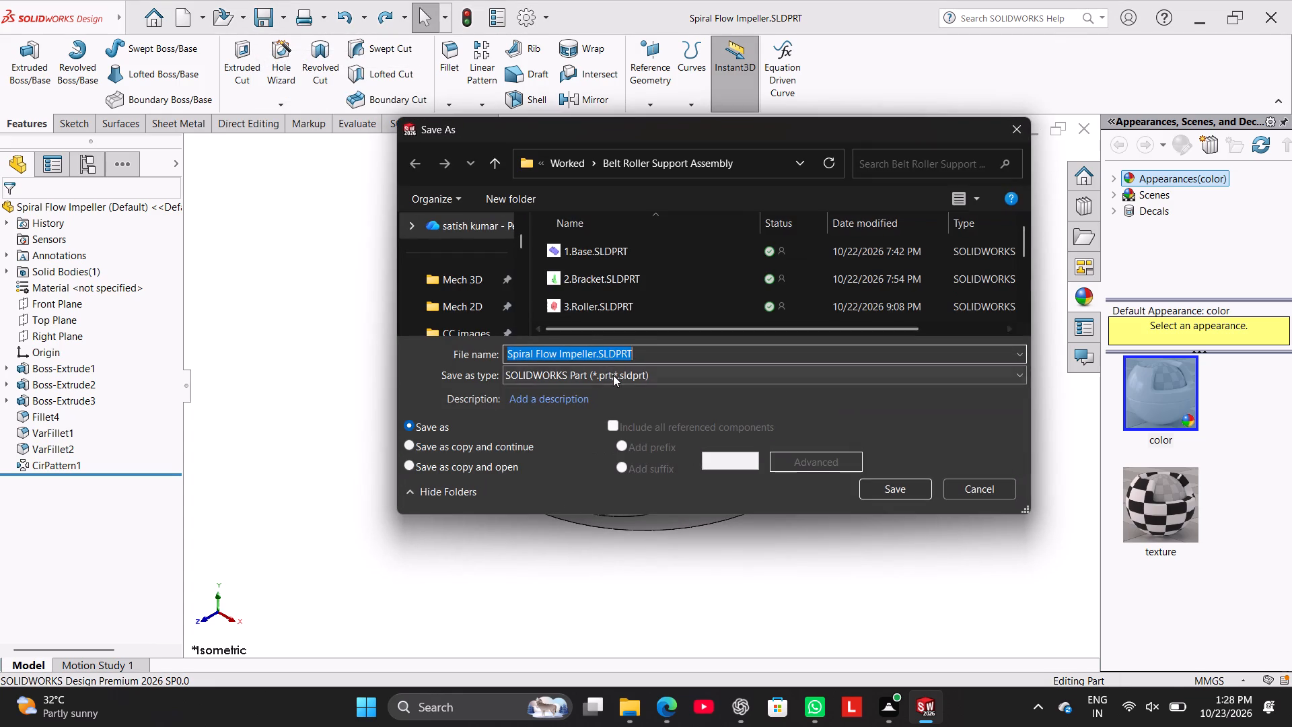
click(613, 376)
click(663, 134)
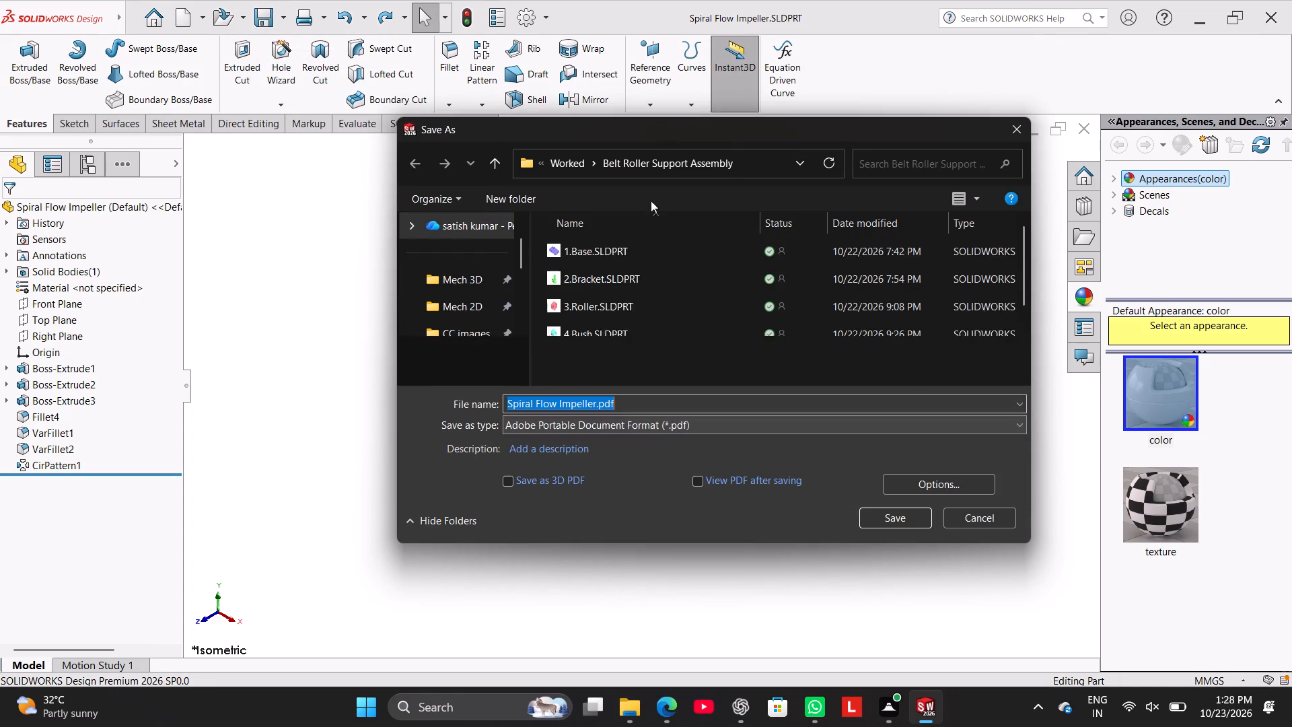
click(900, 521)
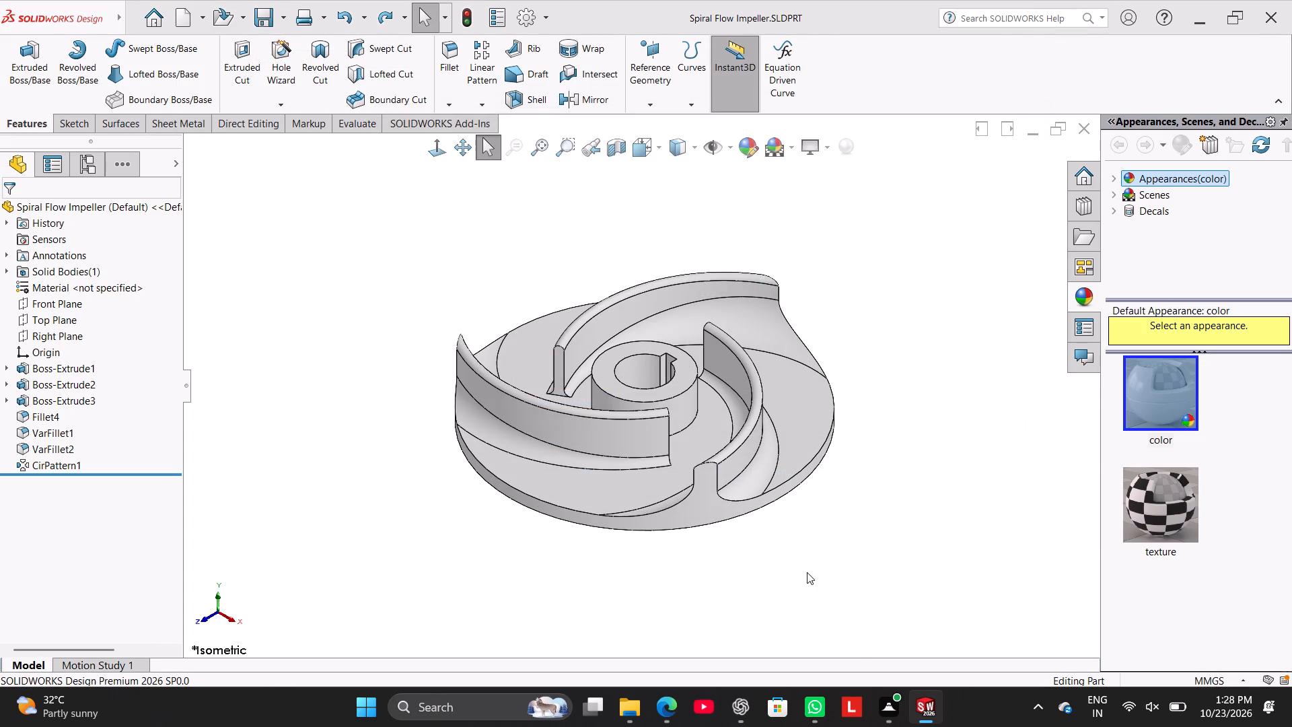